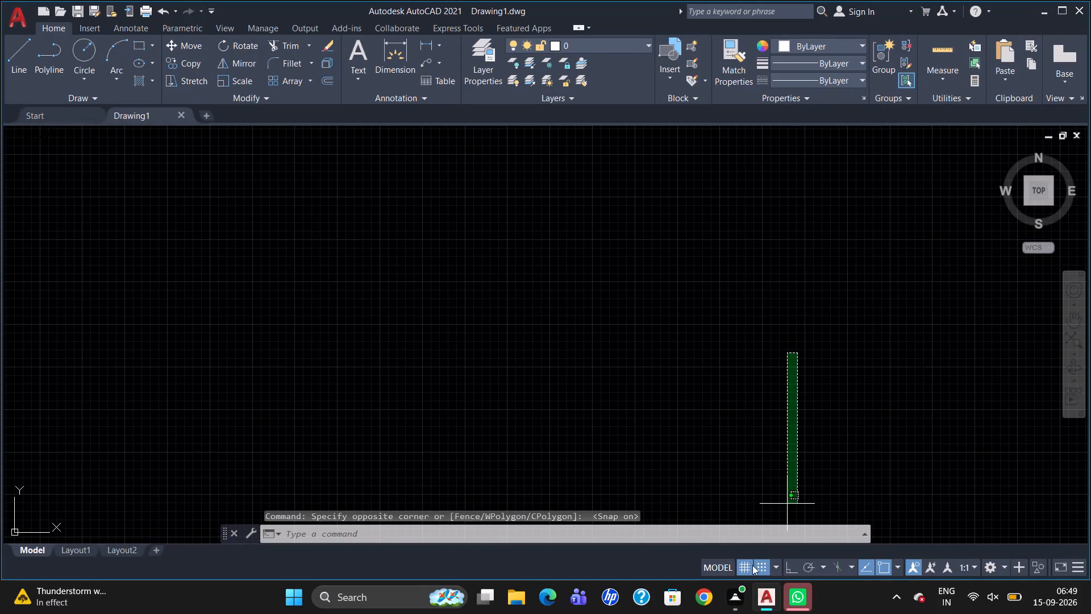
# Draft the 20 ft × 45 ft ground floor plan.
# Turn off grid snap and the grid display, and close the pending selection window in the drawing area.
pyautogui.click(760, 565)
pyautogui.click(747, 572)
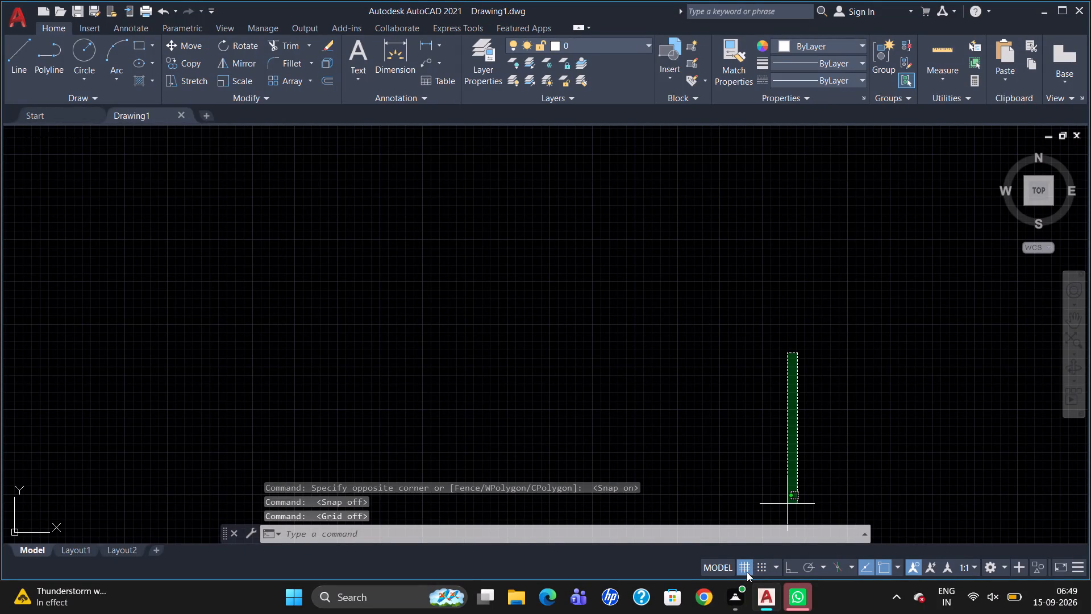
pyautogui.click(719, 339)
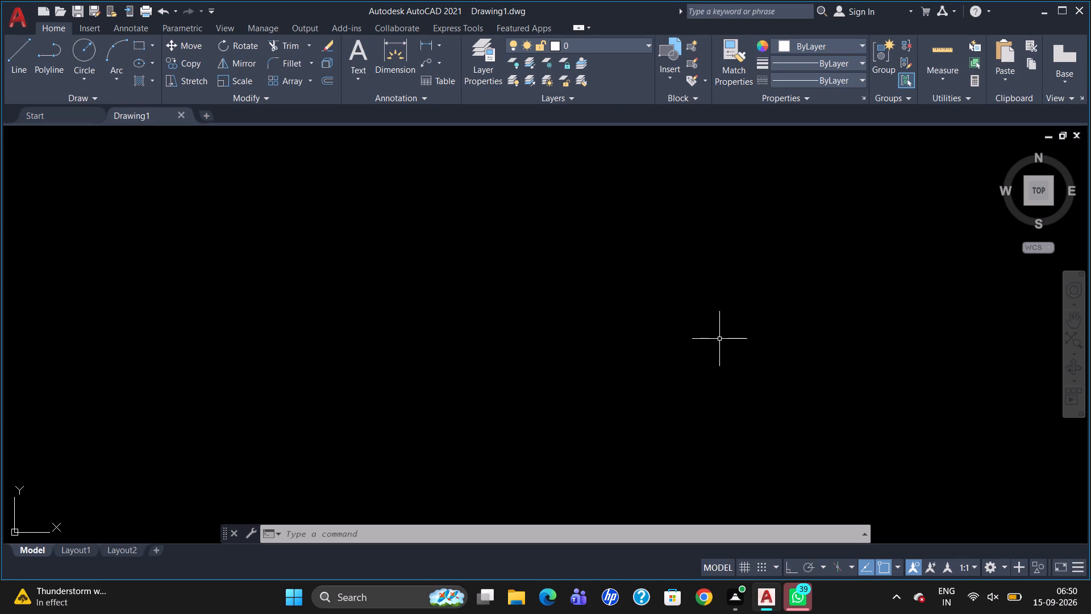
# Start the OPTIONS command to open the program's settings.
pyautogui.click(527, 537)
pyautogui.write('OPT')
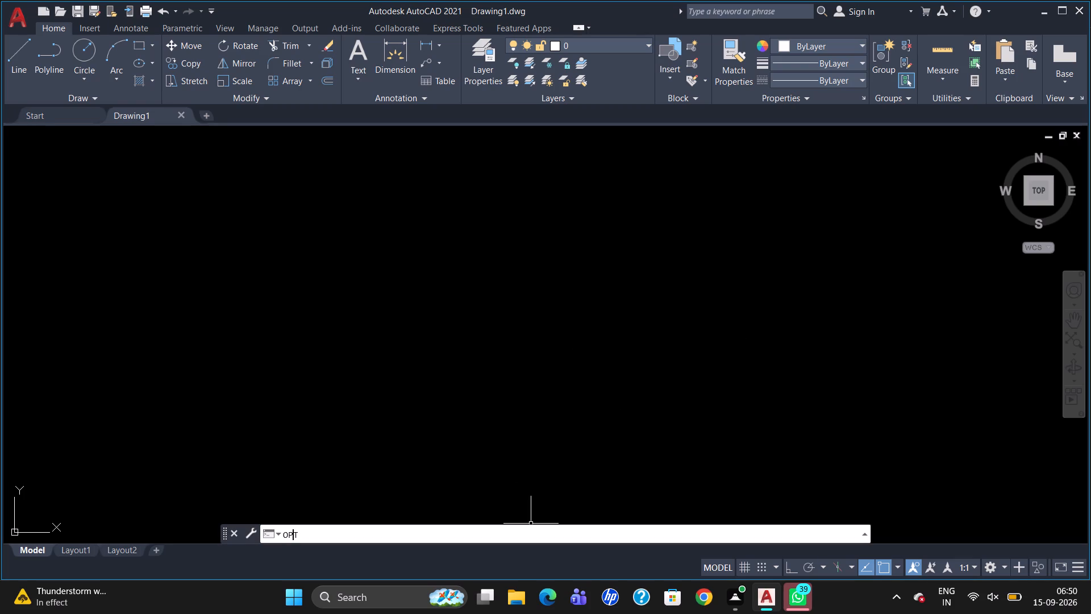
pyautogui.write('IONS')
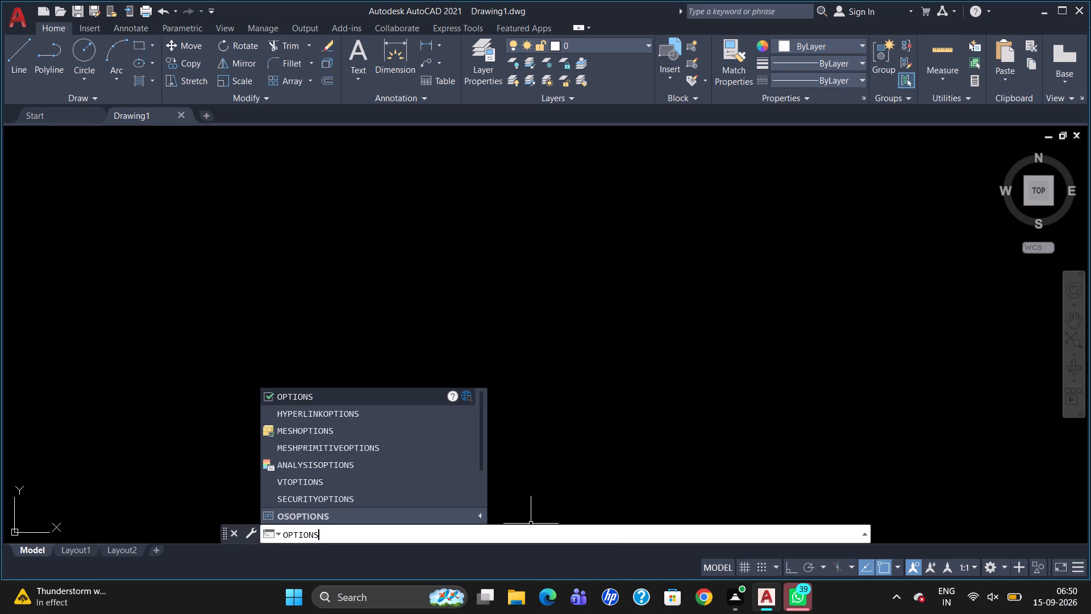
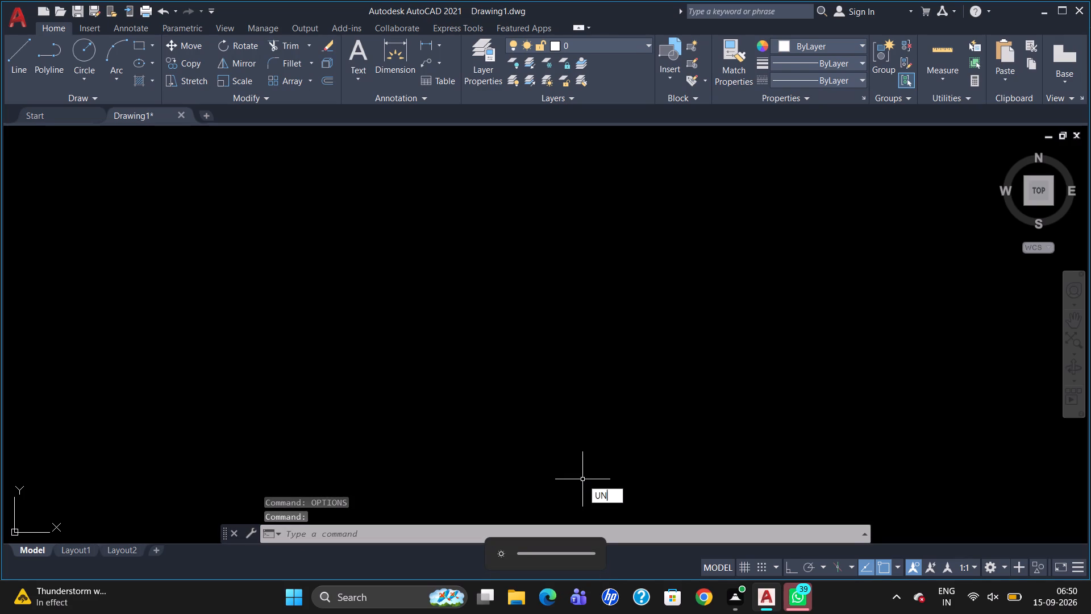
# Configure the drawing units to Engineering length type with 0'-0.00" precision and a Millimeters insertion scale.
pyautogui.press('Return')
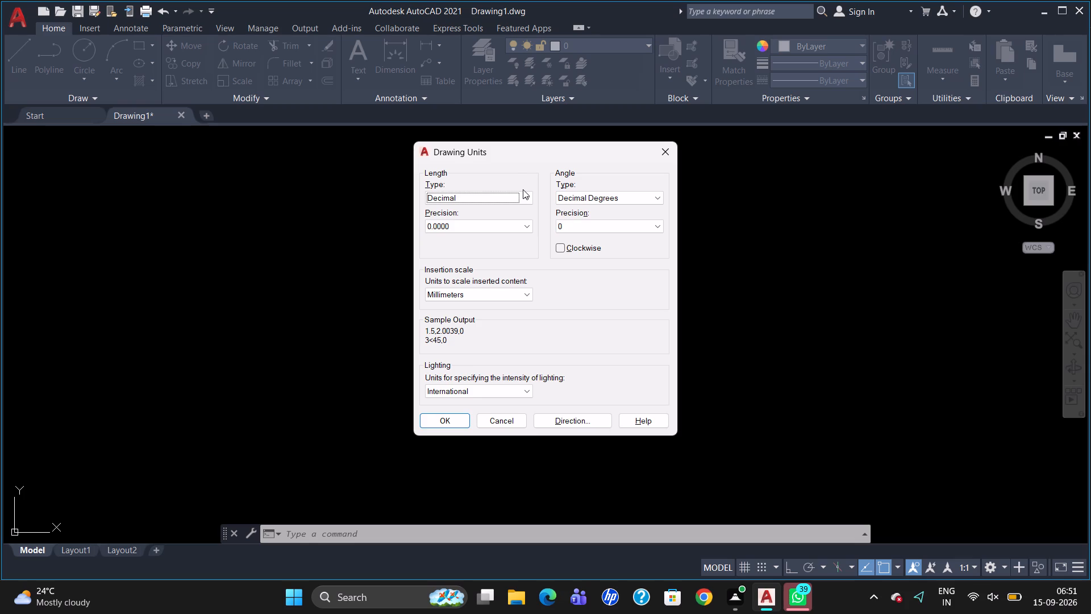
pyautogui.click(523, 189)
pyautogui.click(527, 198)
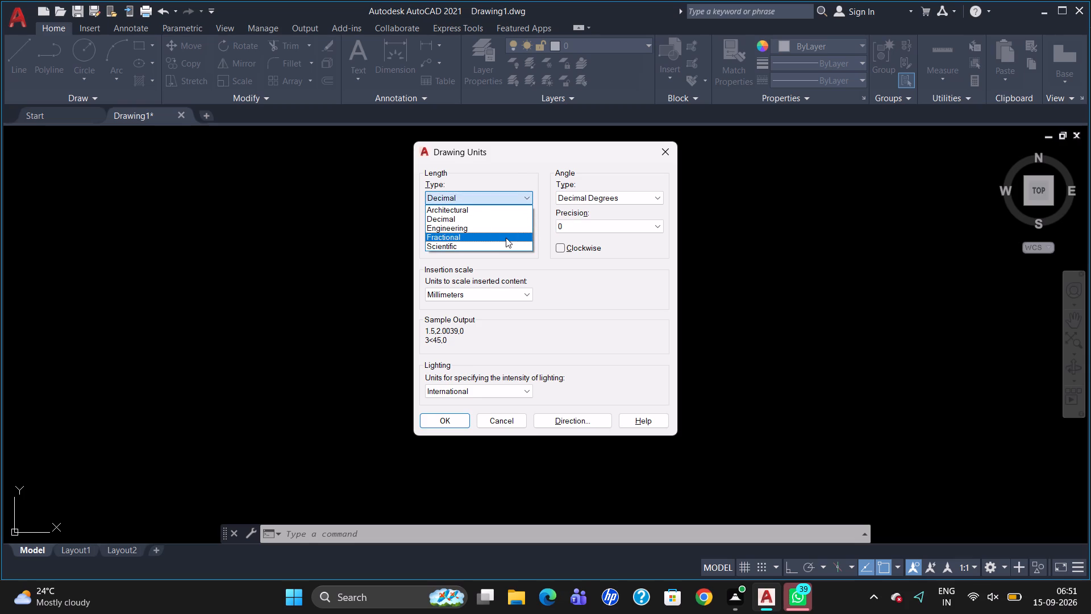
pyautogui.click(514, 229)
pyautogui.click(514, 229)
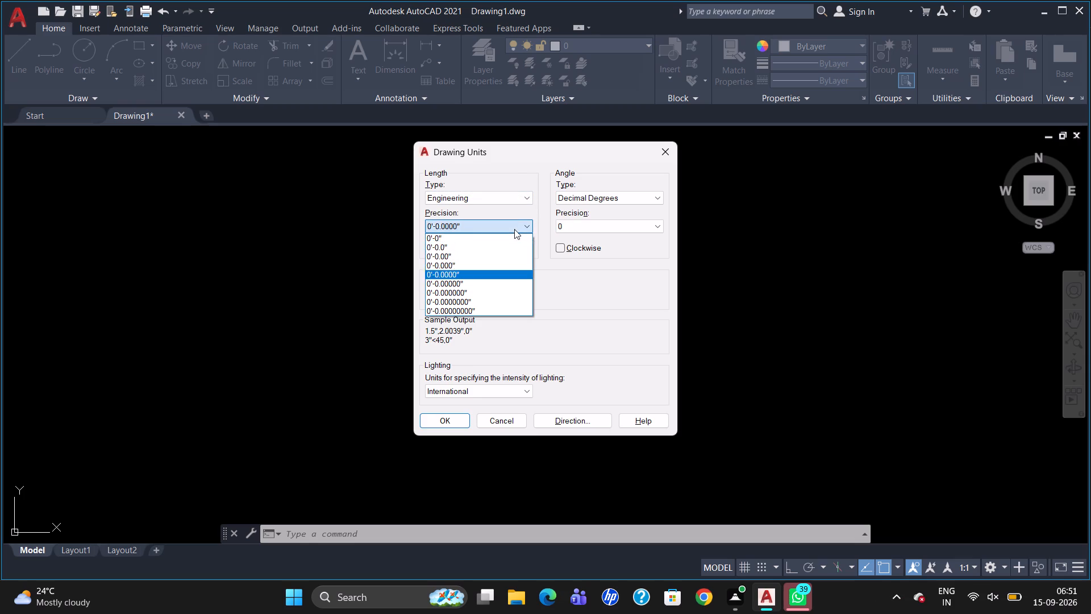
pyautogui.click(507, 258)
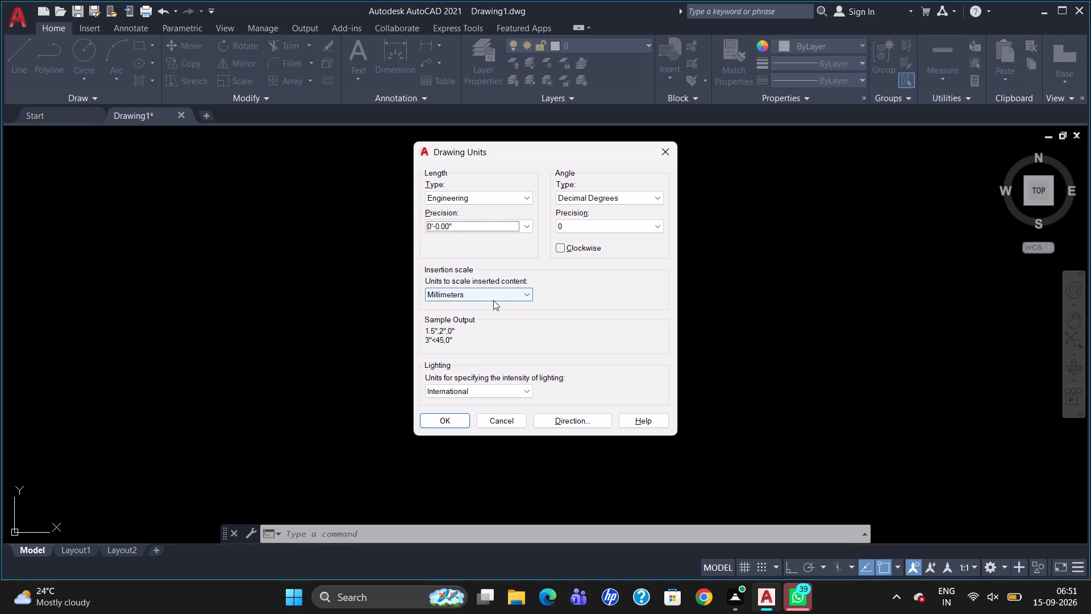
pyautogui.click(501, 291)
pyautogui.click(500, 316)
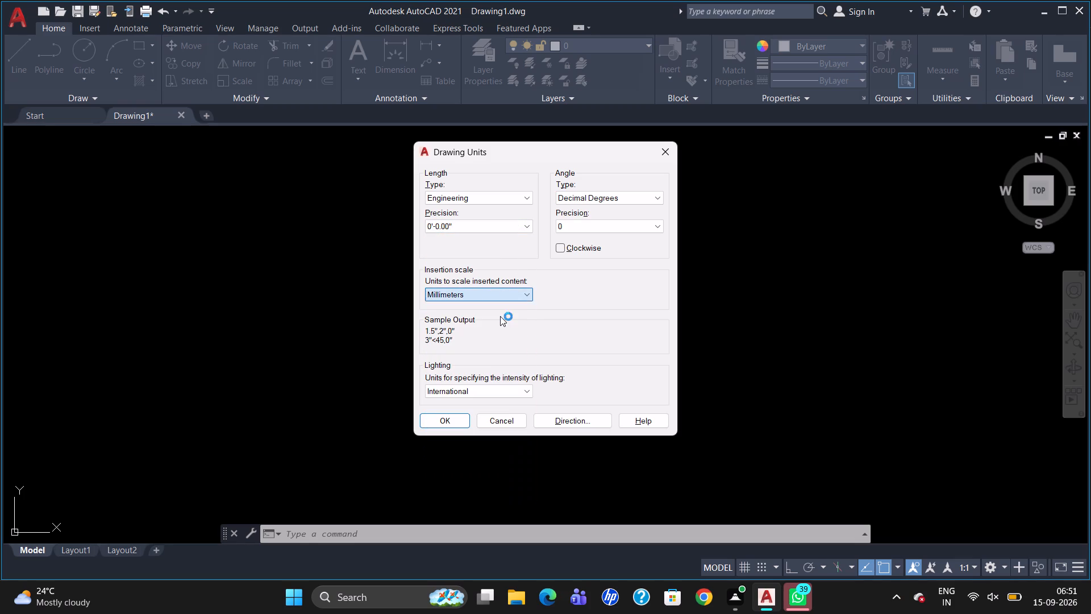
pyautogui.click(458, 420)
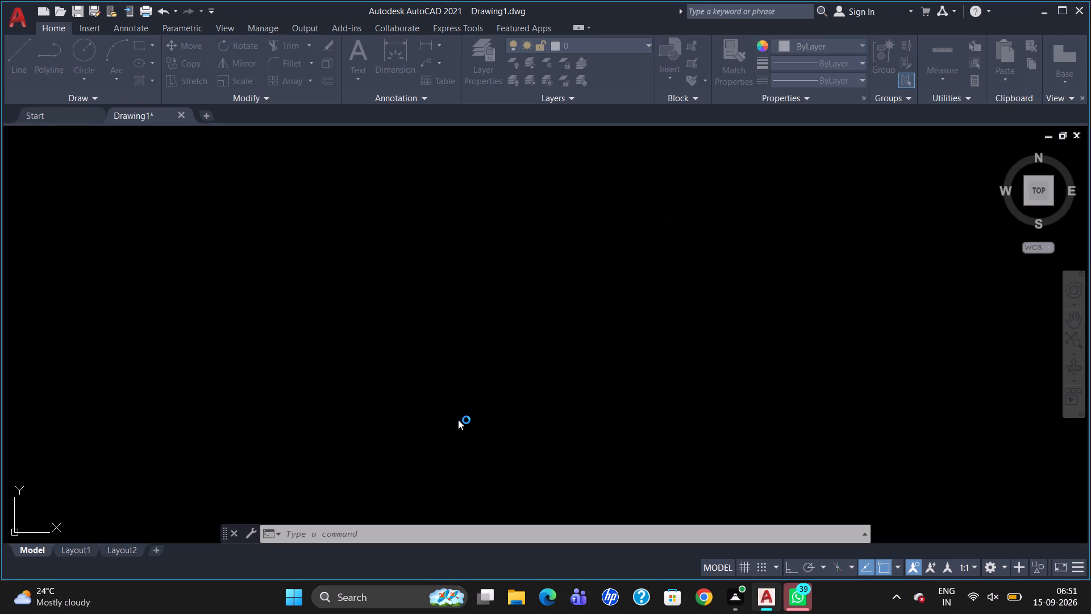
# Open the Dimension Style Manager.
pyautogui.press('d')
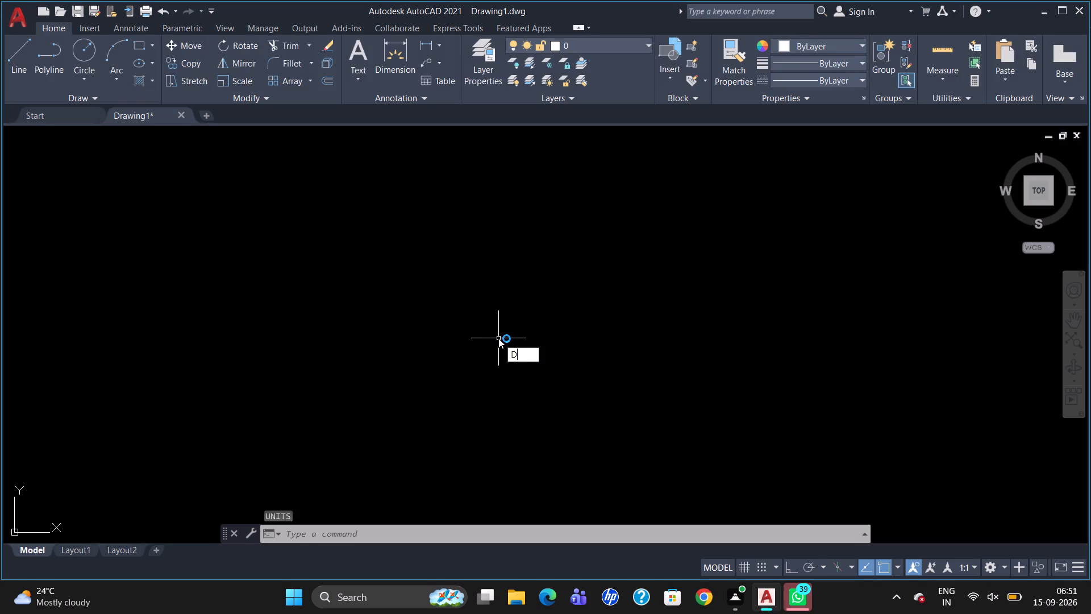
pyautogui.press('Return')
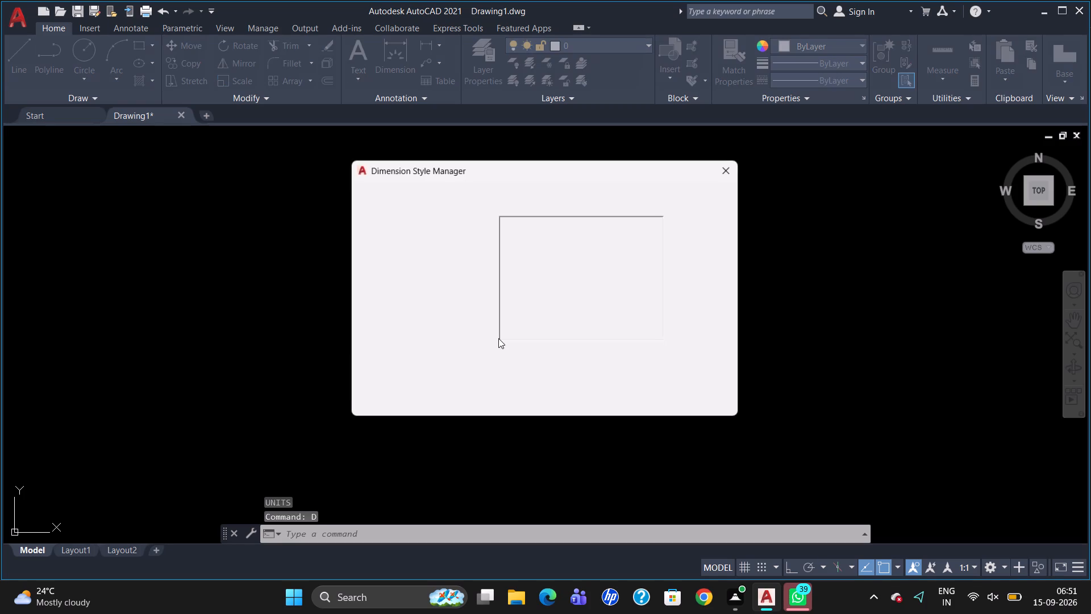
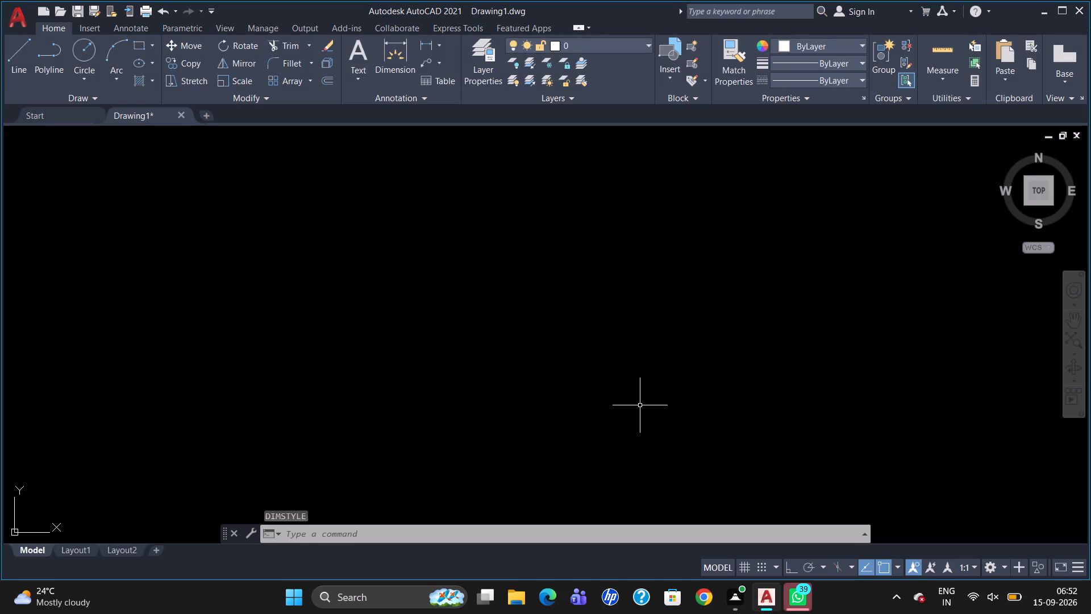
# Set the model space limits from 0,0 to 11.7,16.5.
pyautogui.write('LI')
pyautogui.write('MIT')
pyautogui.press('s')
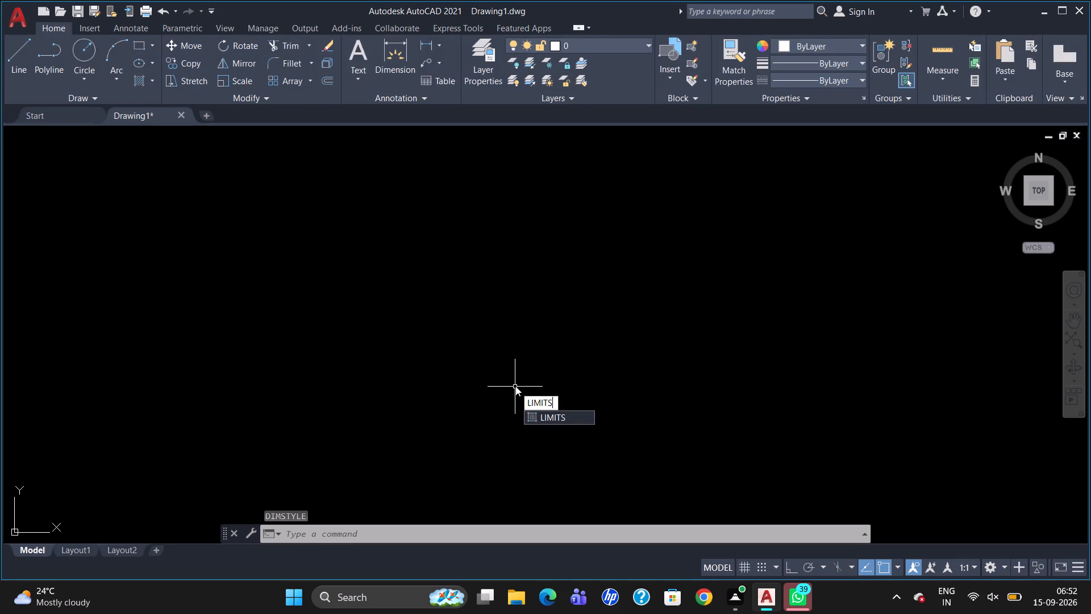
pyautogui.press('Return')
pyautogui.press('0')
pyautogui.press(',')
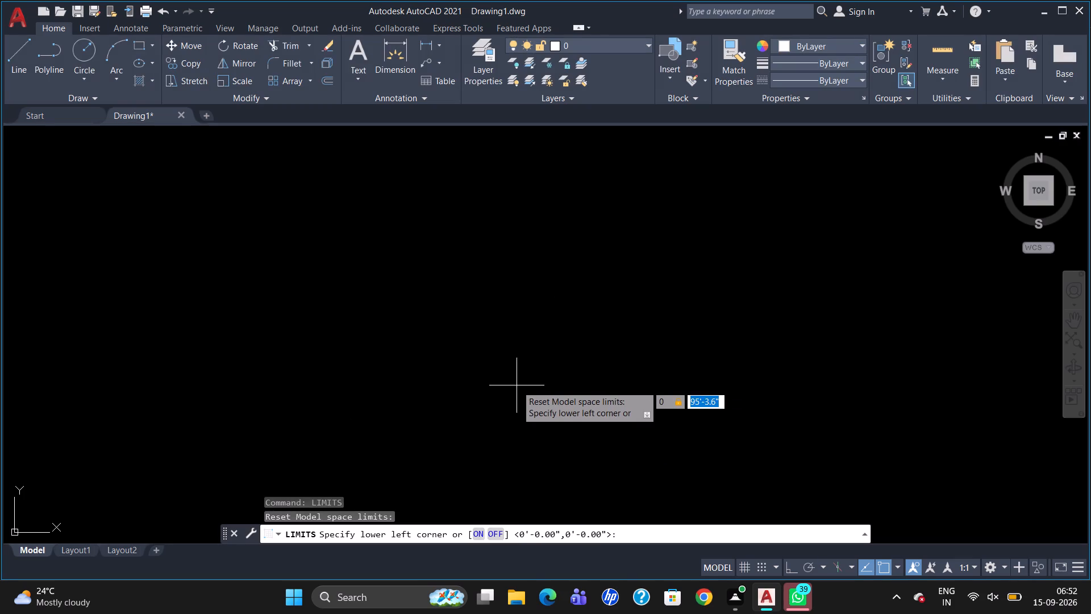
pyautogui.press('0')
pyautogui.press('Return')
pyautogui.write('11')
pyautogui.write('.7,16.5')
pyautogui.press('Return')
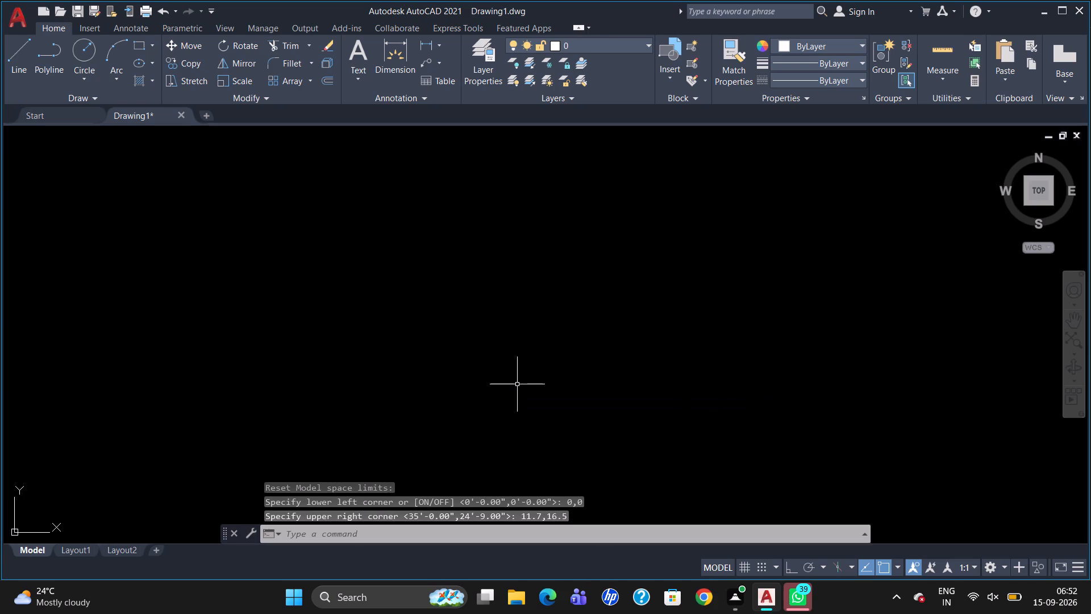
# Draw a rectangle 20' wide and 45' high in the empty drawing area as the plan outline.
pyautogui.press('z')
pyautogui.press('Return')
pyautogui.press('a')
pyautogui.press('Return')
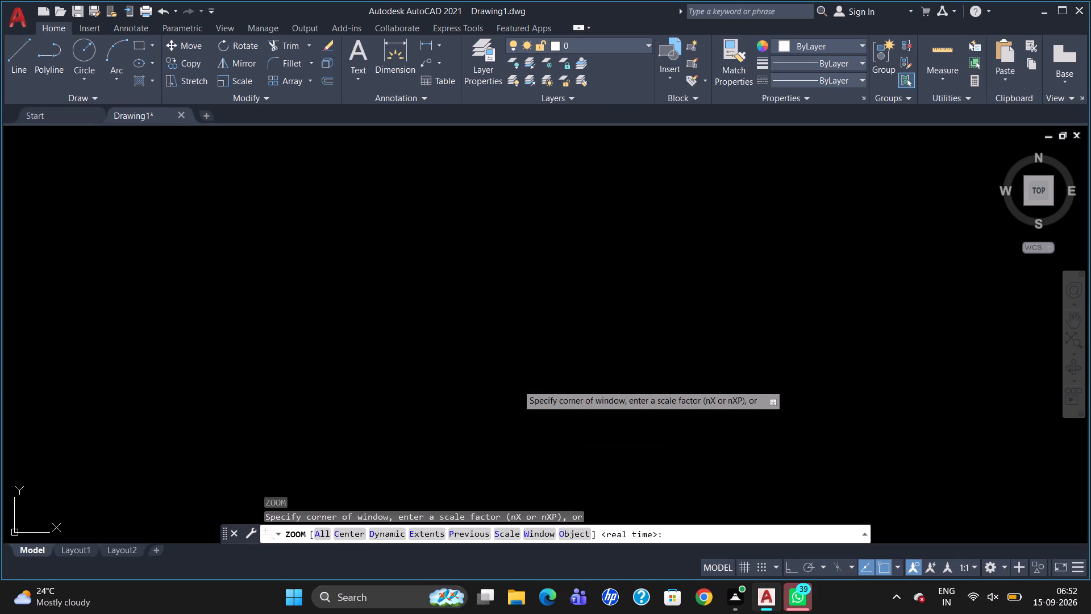
pyautogui.write('REC')
pyautogui.press('Return')
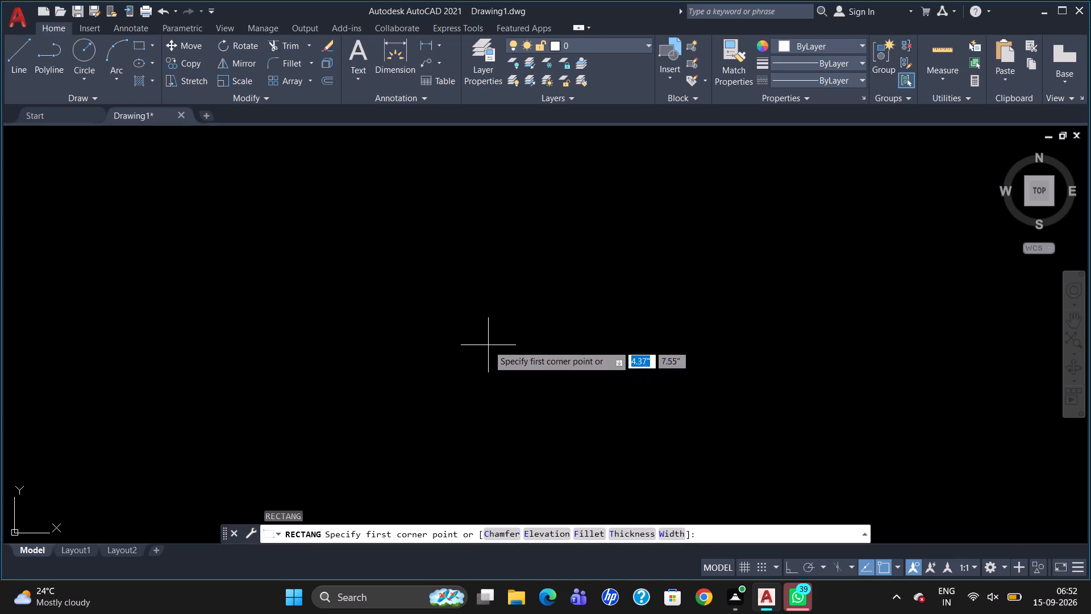
pyautogui.click(461, 171)
pyautogui.write("20'")
pyautogui.press('Tab')
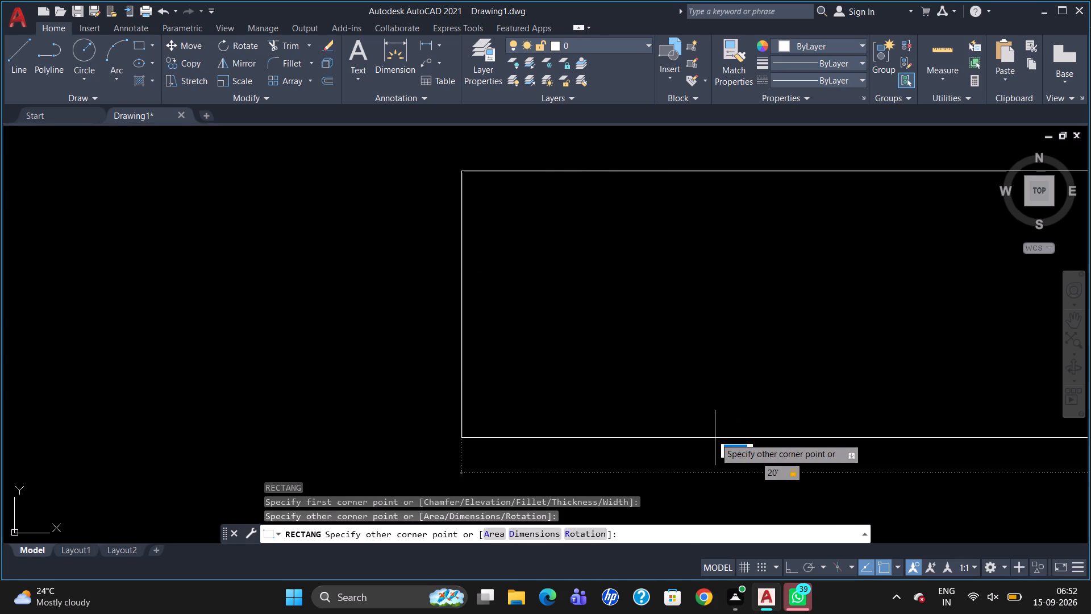
pyautogui.press('4')
pyautogui.write("5'")
pyautogui.press('Return')
pyautogui.press('Escape')
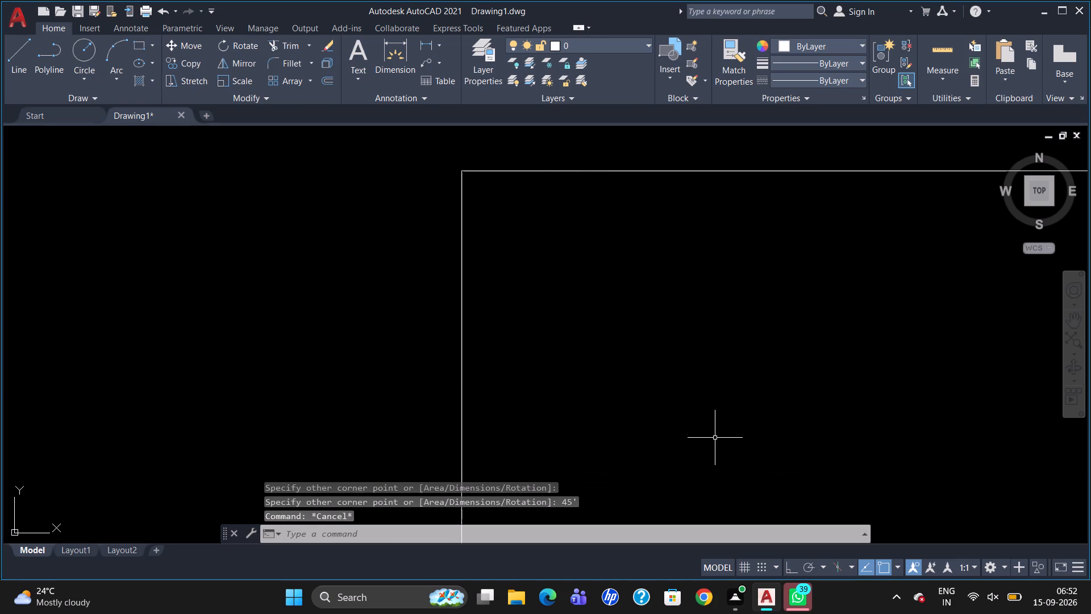
pyautogui.scroll(-8, 550, 263)
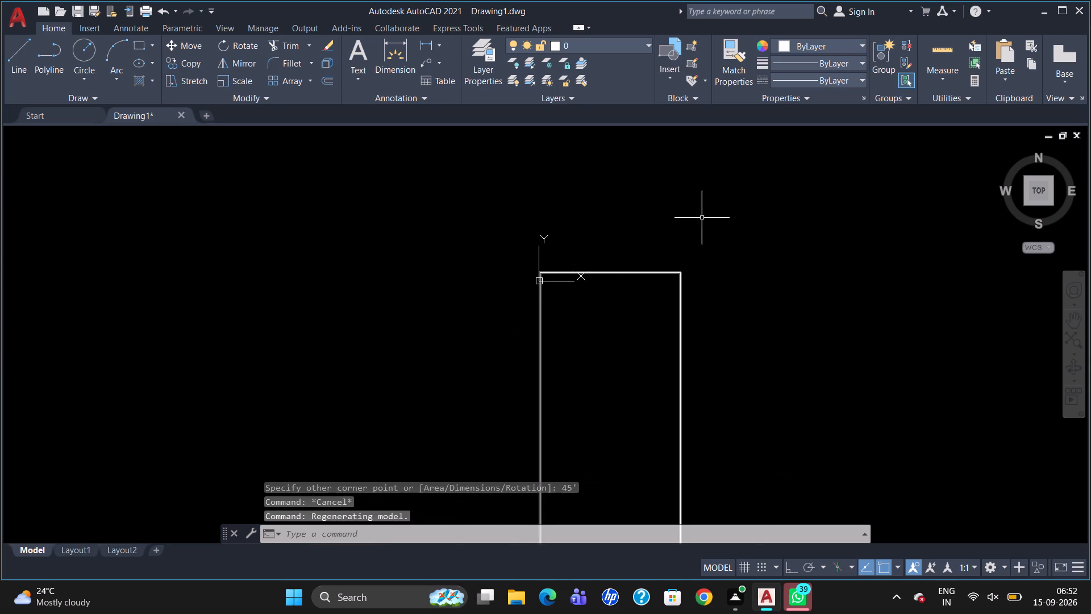
pyautogui.scroll(-2, 715, 201)
pyautogui.scroll(2, 692, 272)
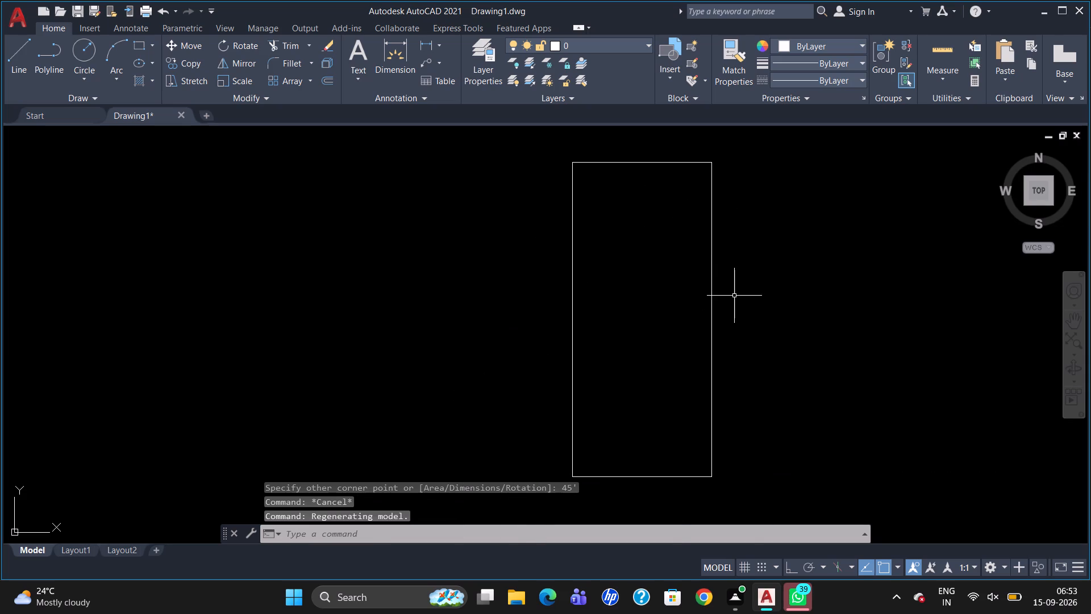
pyautogui.scroll(1, 736, 295)
pyautogui.scroll(-1, 736, 295)
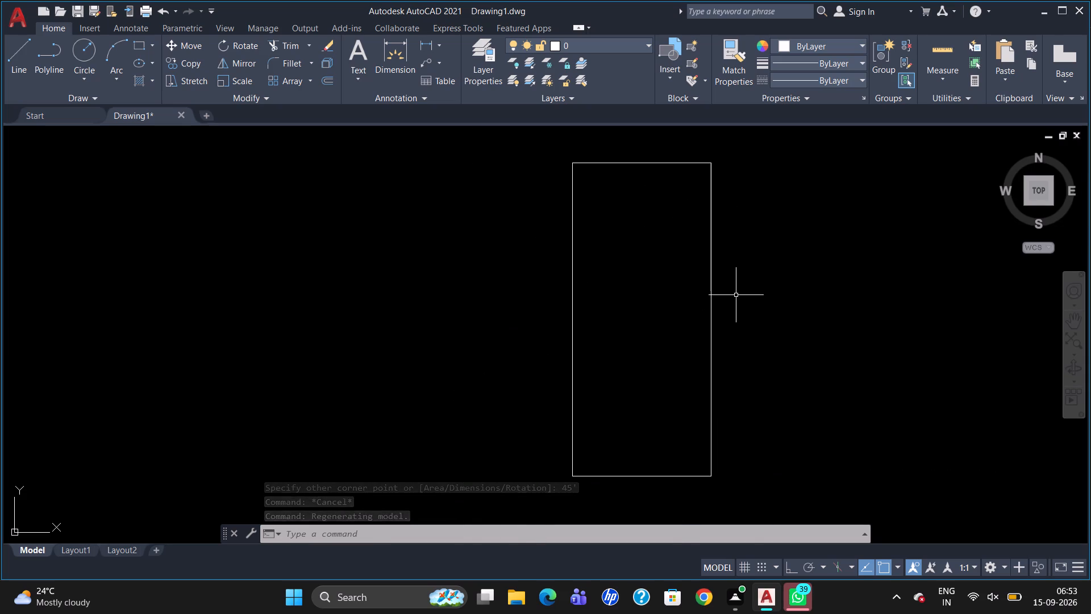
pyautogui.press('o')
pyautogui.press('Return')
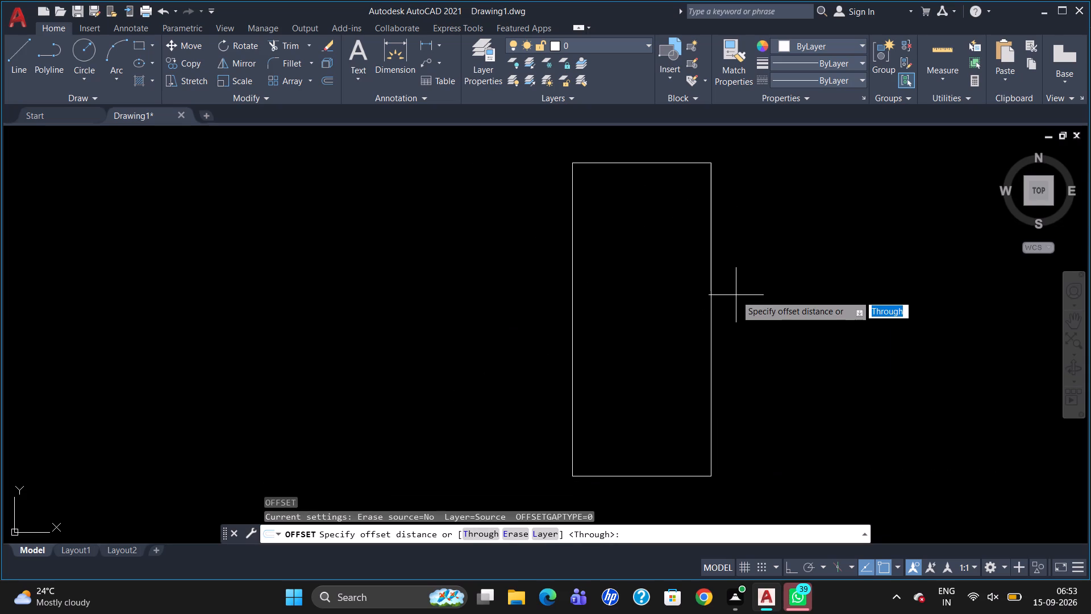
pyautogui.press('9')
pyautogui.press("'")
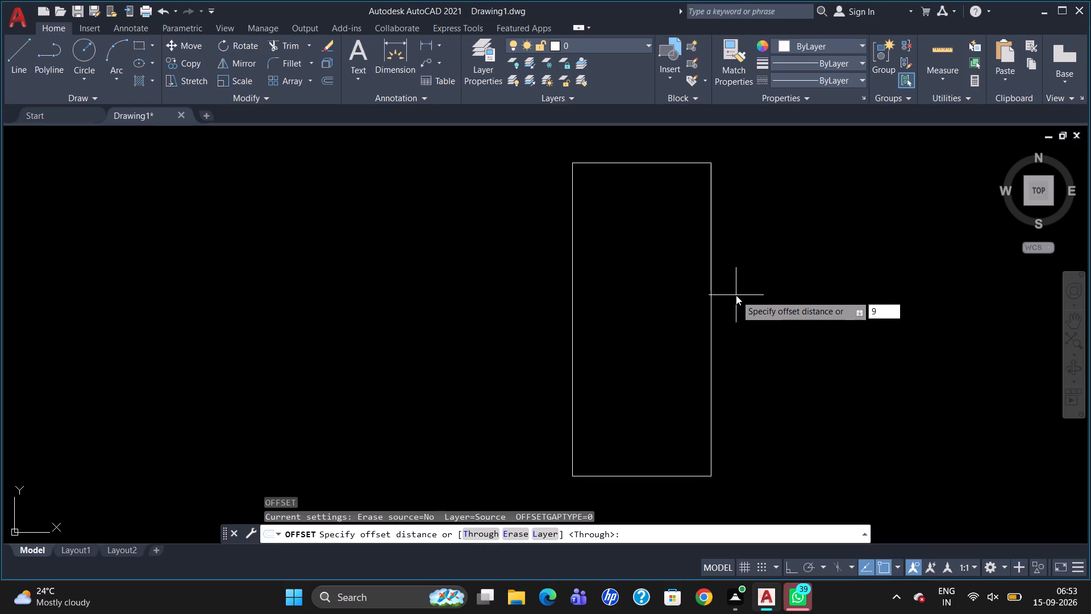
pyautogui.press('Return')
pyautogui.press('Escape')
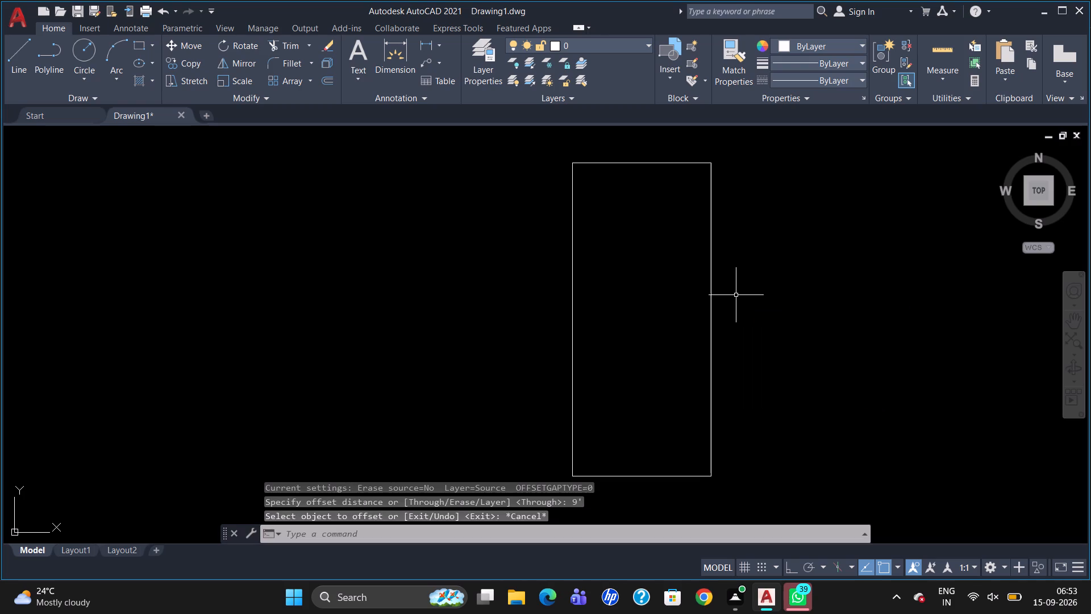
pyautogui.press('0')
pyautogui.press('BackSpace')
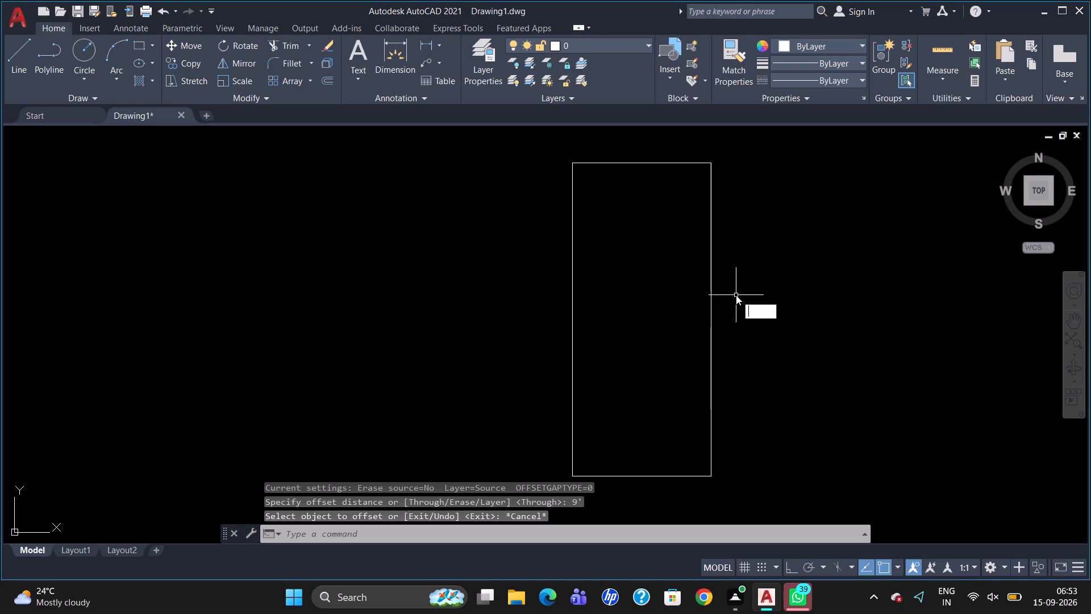
# Offset the rectangle 9" inward to form the outer wall thickness.
pyautogui.press('o')
pyautogui.press('Return')
pyautogui.press('9')
pyautogui.press('Return')
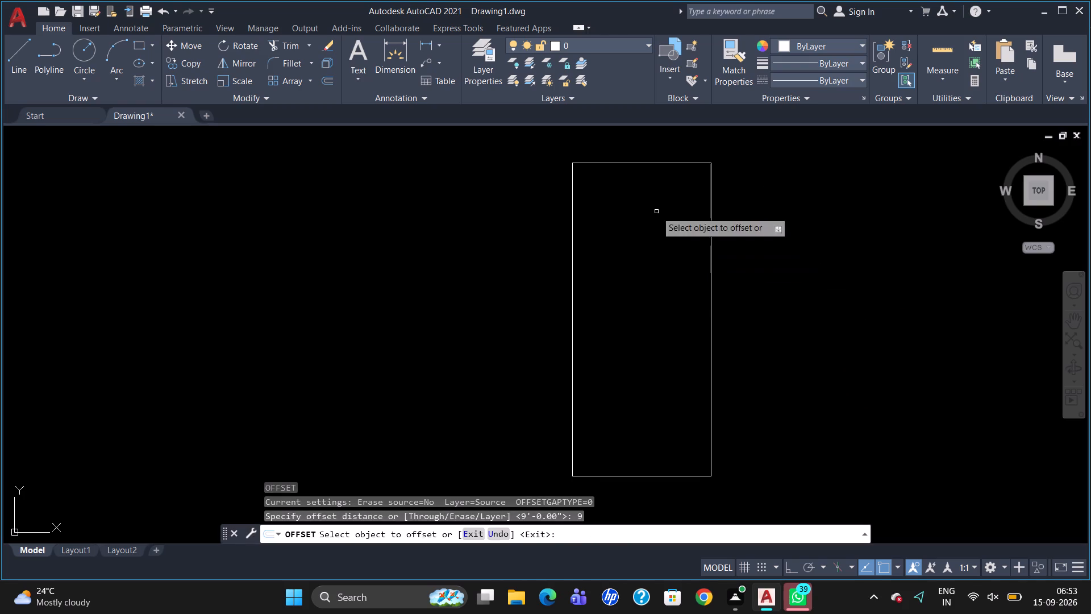
pyautogui.click(631, 163)
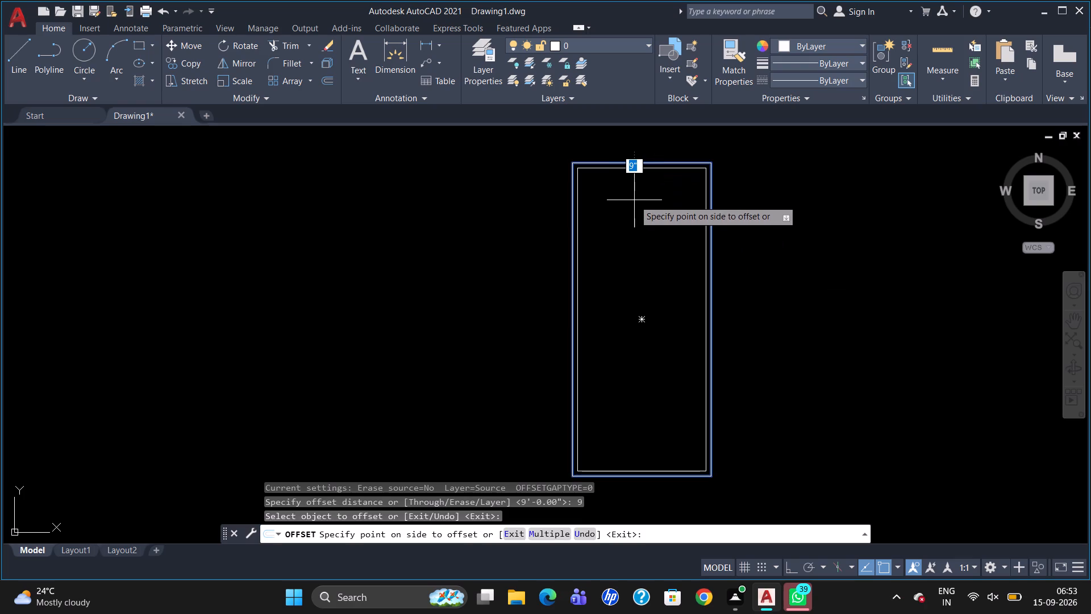
pyautogui.click(634, 200)
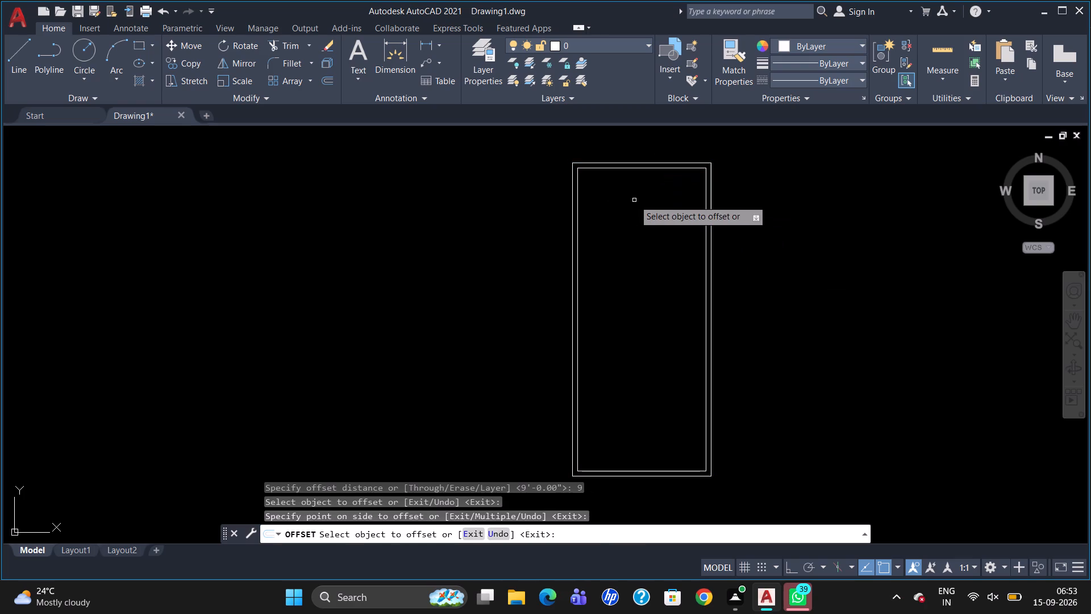
pyautogui.press('Escape')
pyautogui.press('Escape')
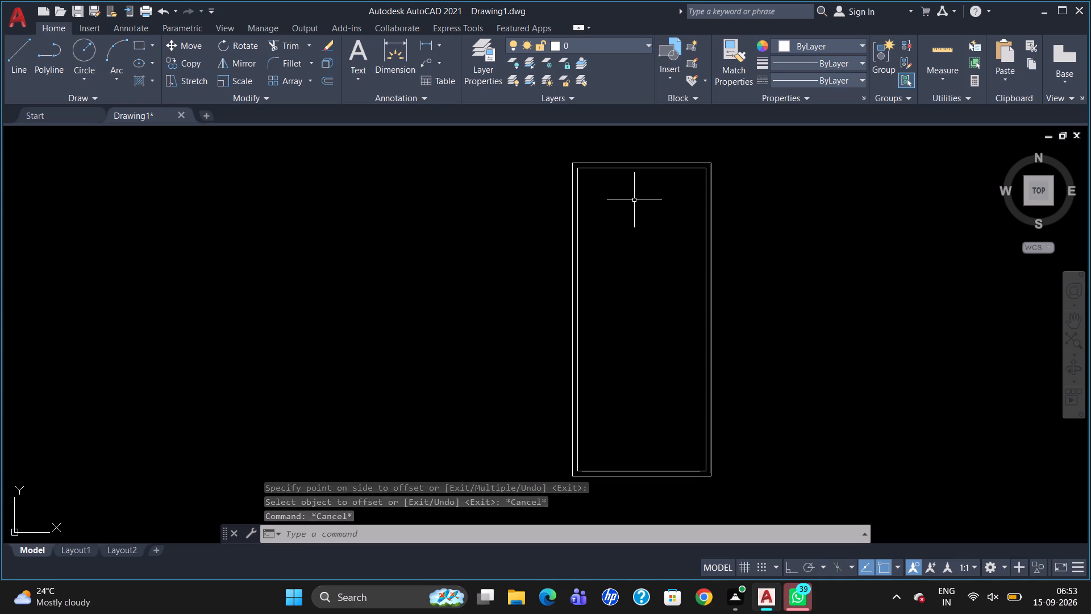
# Explode the inner rectangle into separate lines.
pyautogui.click(612, 167)
pyautogui.press('x')
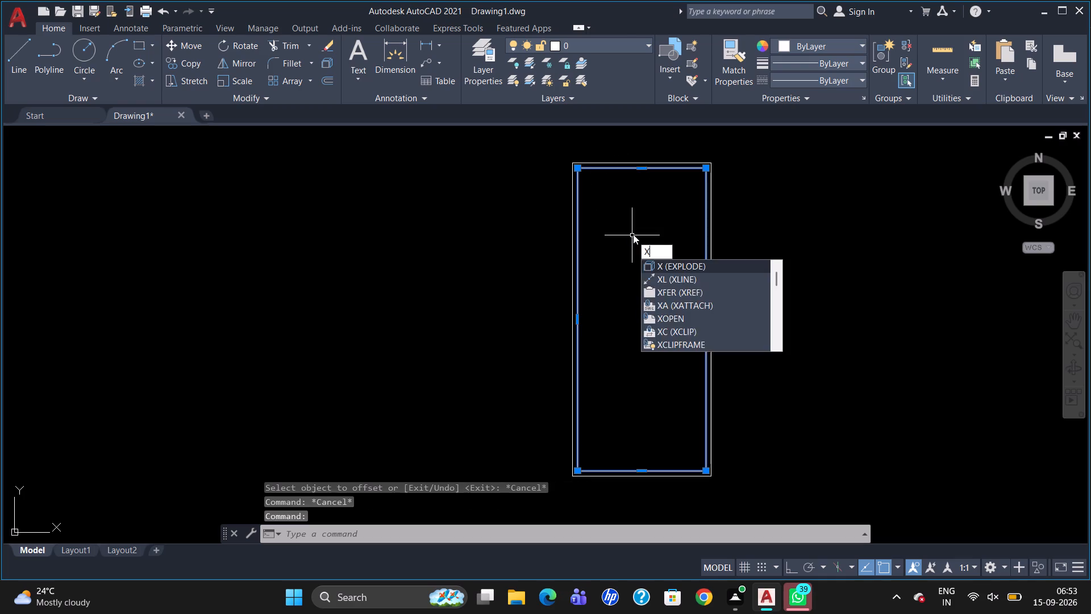
pyautogui.press('Return')
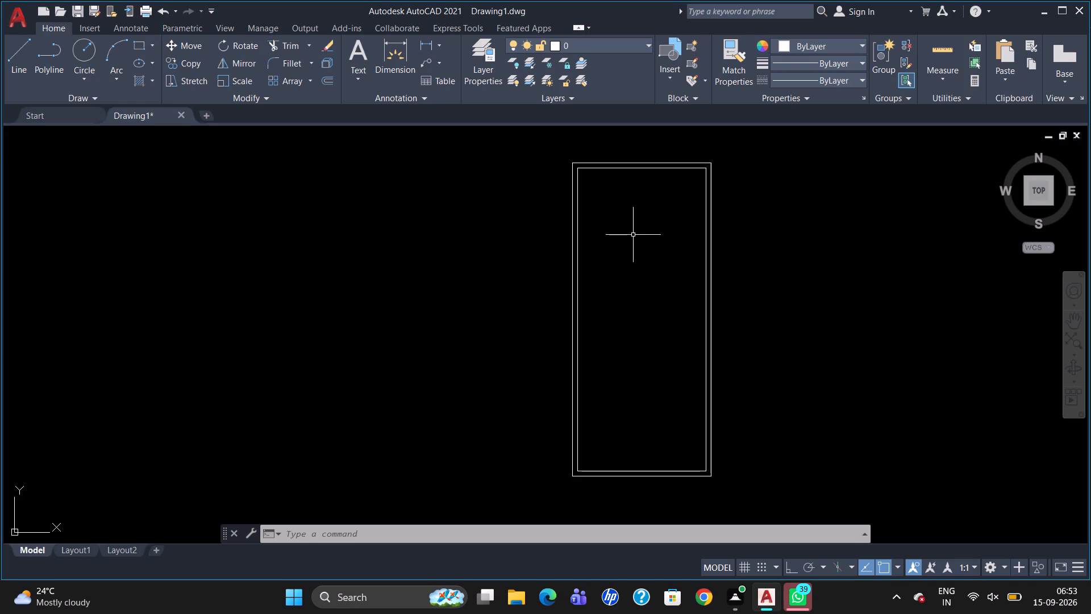
# Calculate the sum 9"+8'2"+4"+9'+9" in QuickCalc.
pyautogui.hotkey('ctrl', '8')
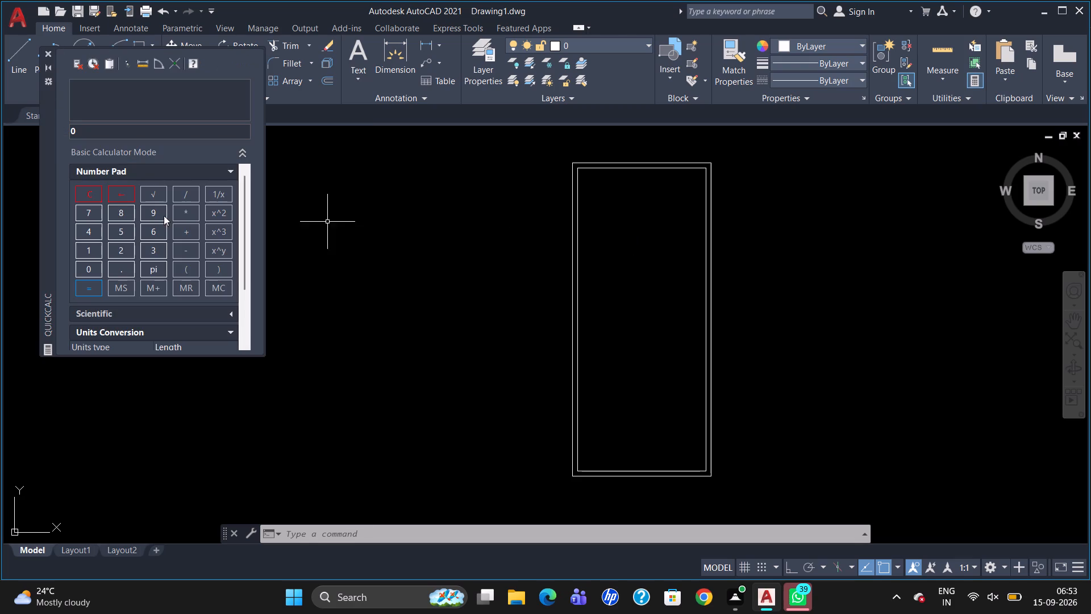
pyautogui.click(101, 189)
pyautogui.write('9"+')
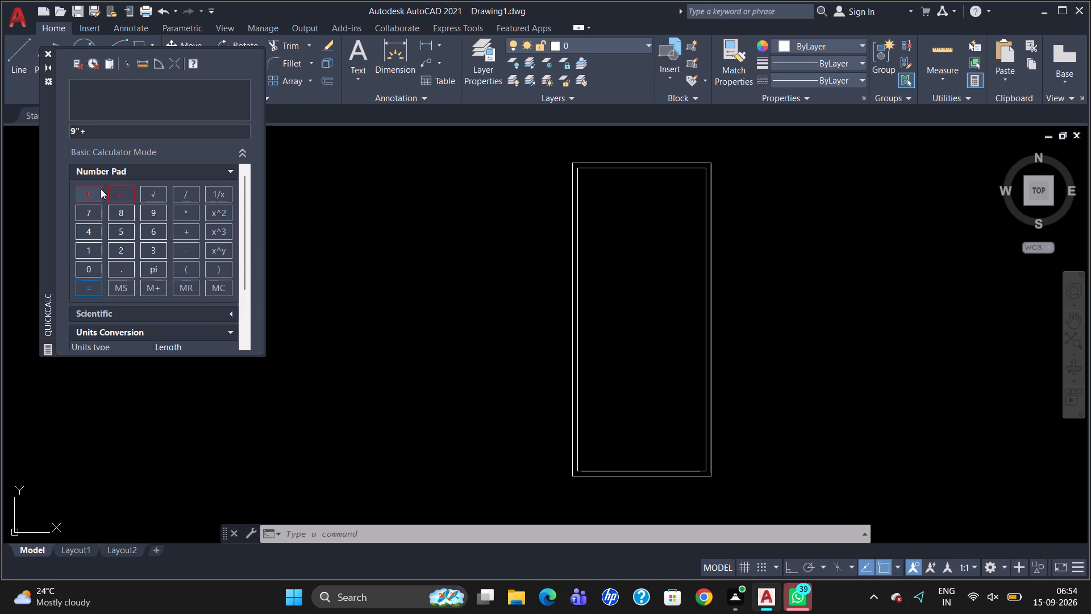
pyautogui.write('8\'2"+')
pyautogui.write('4"+')
pyautogui.write("9'")
pyautogui.hotkey('shift', '+')
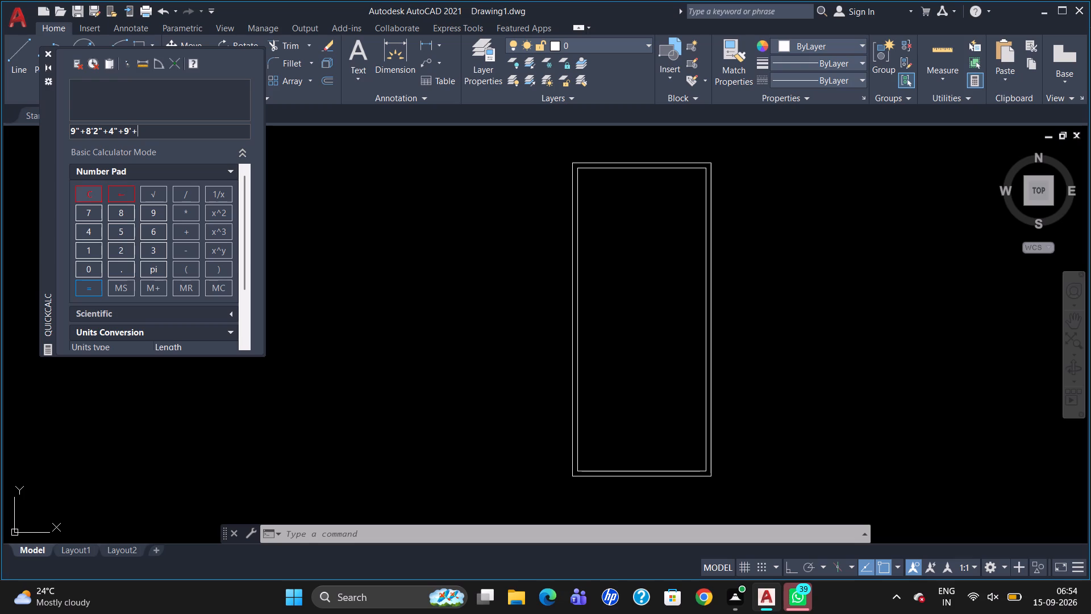
pyautogui.write('9"')
pyautogui.press('Return')
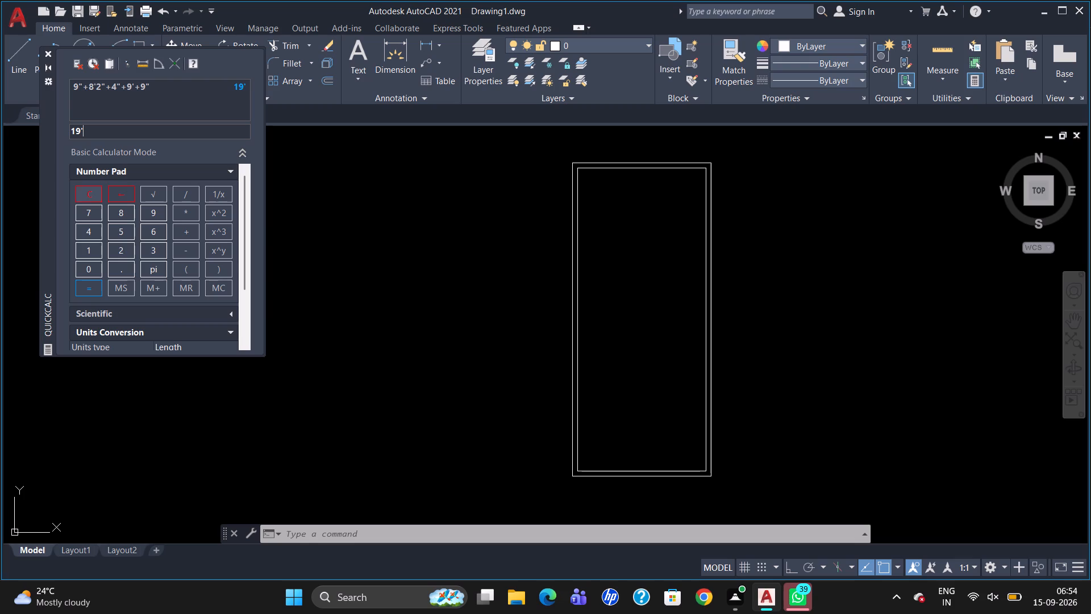
# Calculate the sum 9"+10'+6"+2'+6"+4'+6"+10'+6"+8'2"+9" in QuickCalc, closing the calculator when done.
pyautogui.press('Escape')
pyautogui.press('9')
pyautogui.write('"+')
pyautogui.write("10'+")
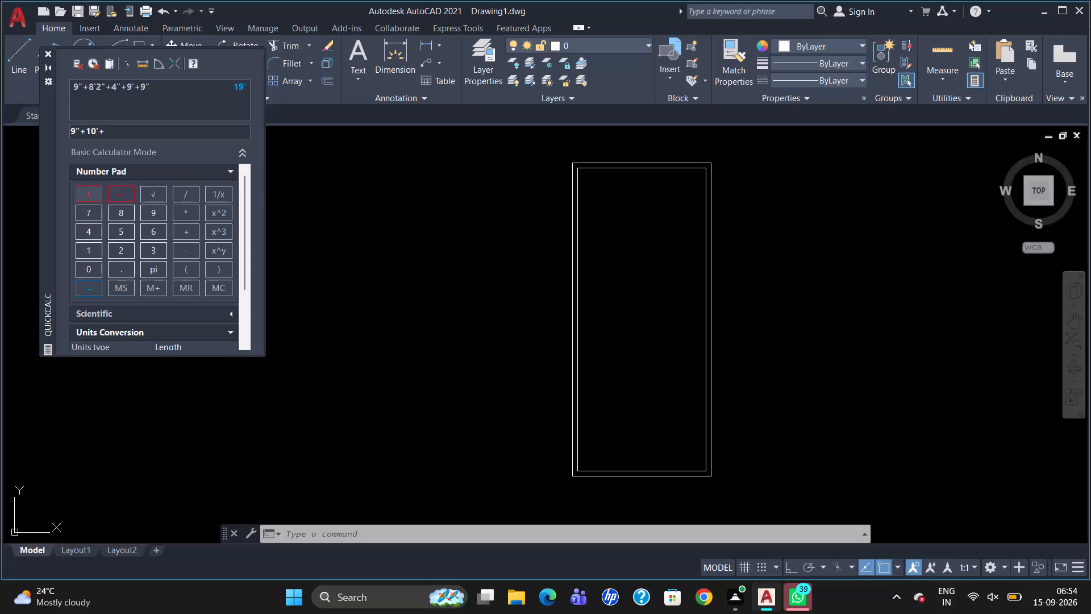
pyautogui.write('6"+')
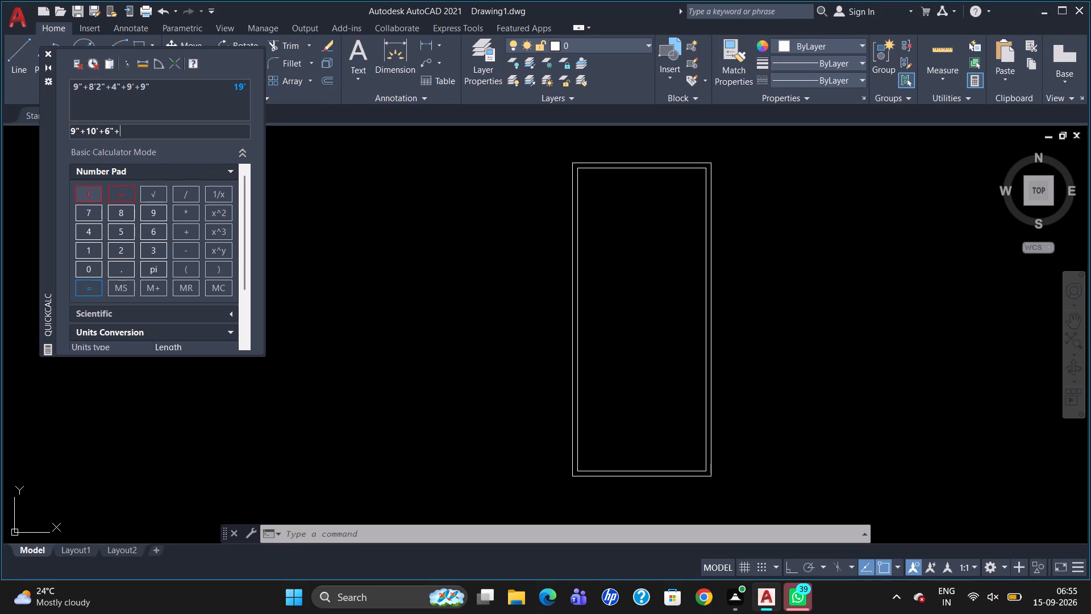
pyautogui.write("2'+")
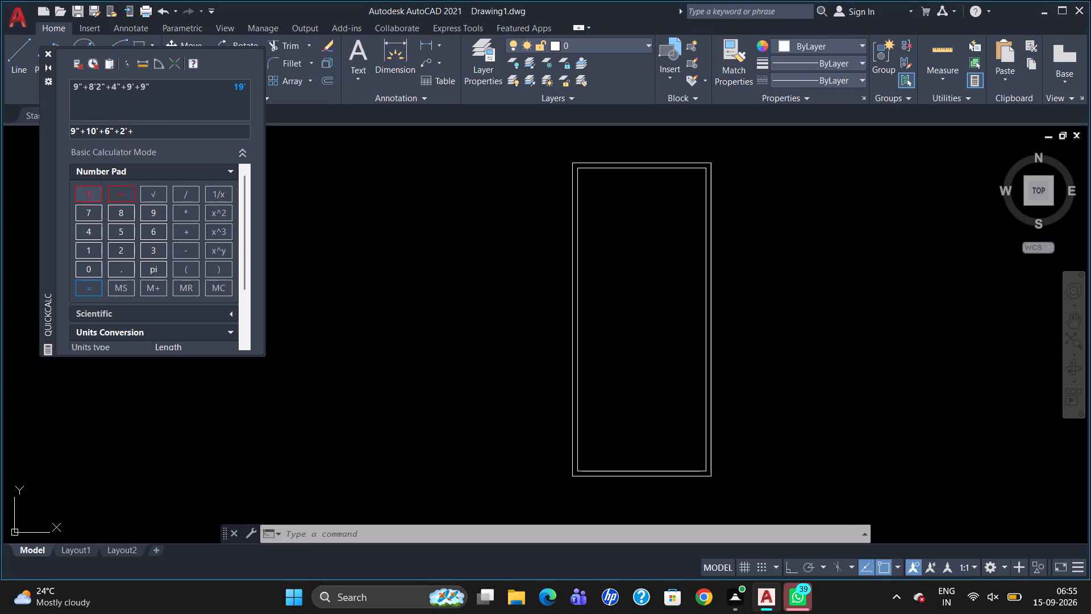
pyautogui.press('6')
pyautogui.press('BackSpace')
pyautogui.press('6')
pyautogui.write('"+')
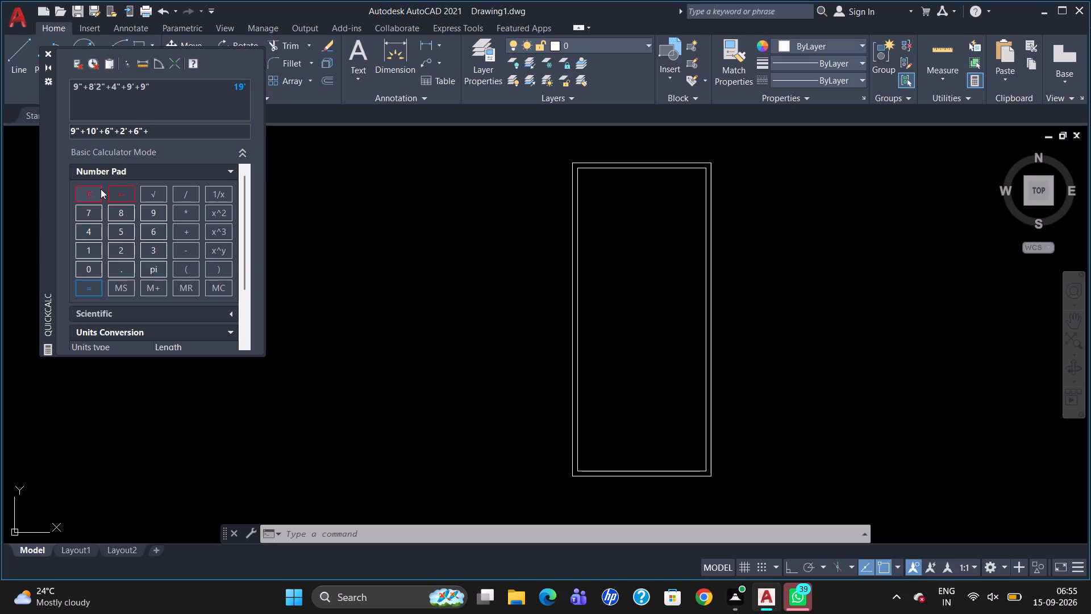
pyautogui.write('4\'+6"+')
pyautogui.write('10\'+6"+')
pyautogui.write("8'2")
pyautogui.hotkey('shift', '"')
pyautogui.write('+9"')
pyautogui.press('Return')
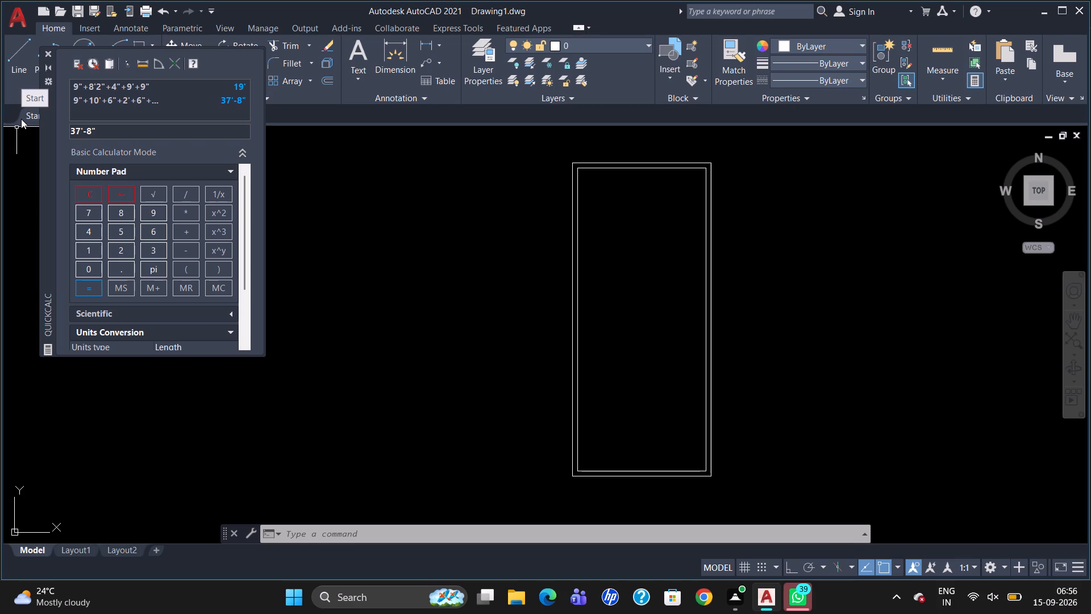
pyautogui.rightClick(127, 130)
pyautogui.scroll(1, 127, 130)
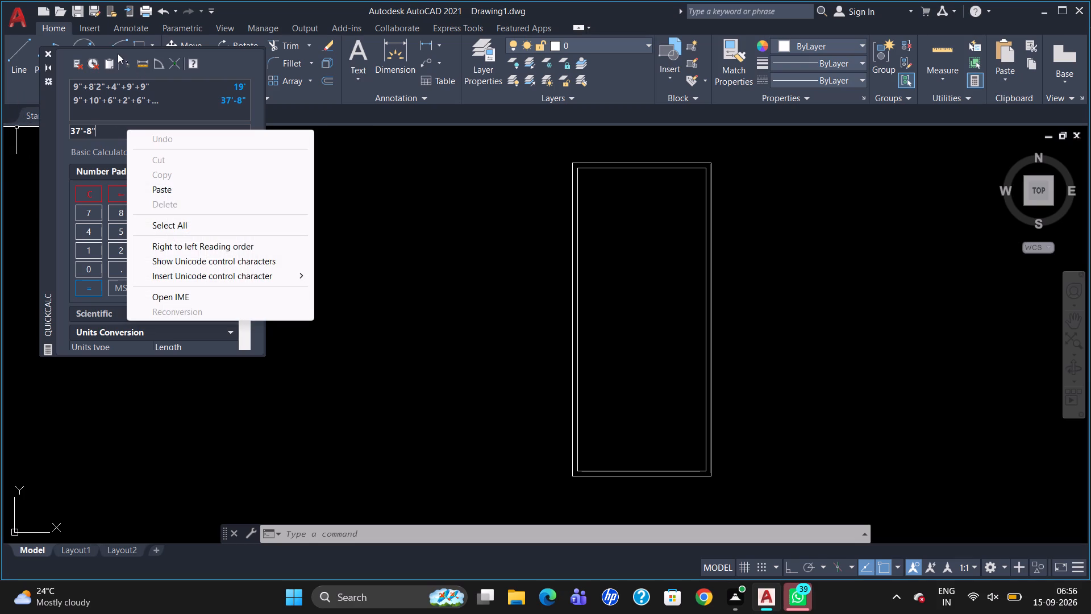
pyautogui.click(46, 51)
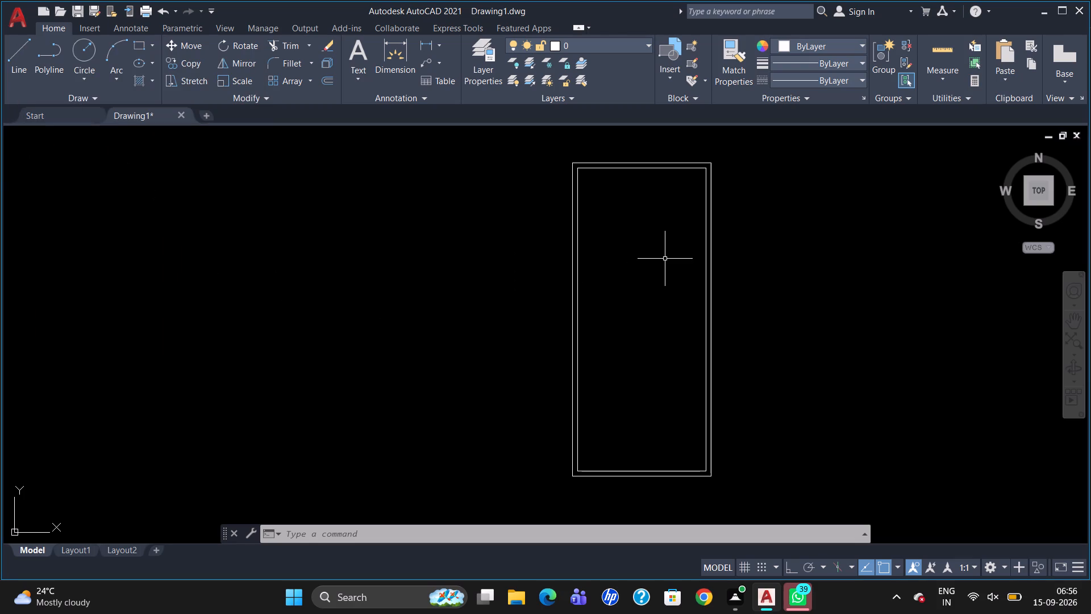
# Offset the inner left wall line 8'2" into the plan, and that new line 6" further right, forming a vertical partition wall.
pyautogui.press('o')
pyautogui.press('Return')
pyautogui.write("8'")
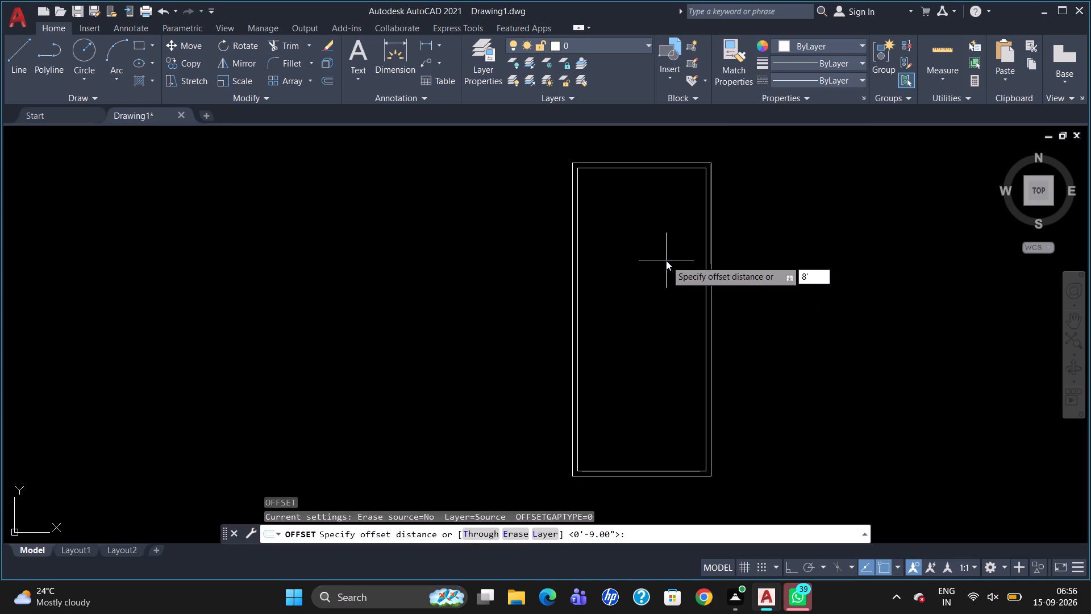
pyautogui.press('2')
pyautogui.hotkey('shift', '"')
pyautogui.press('Return')
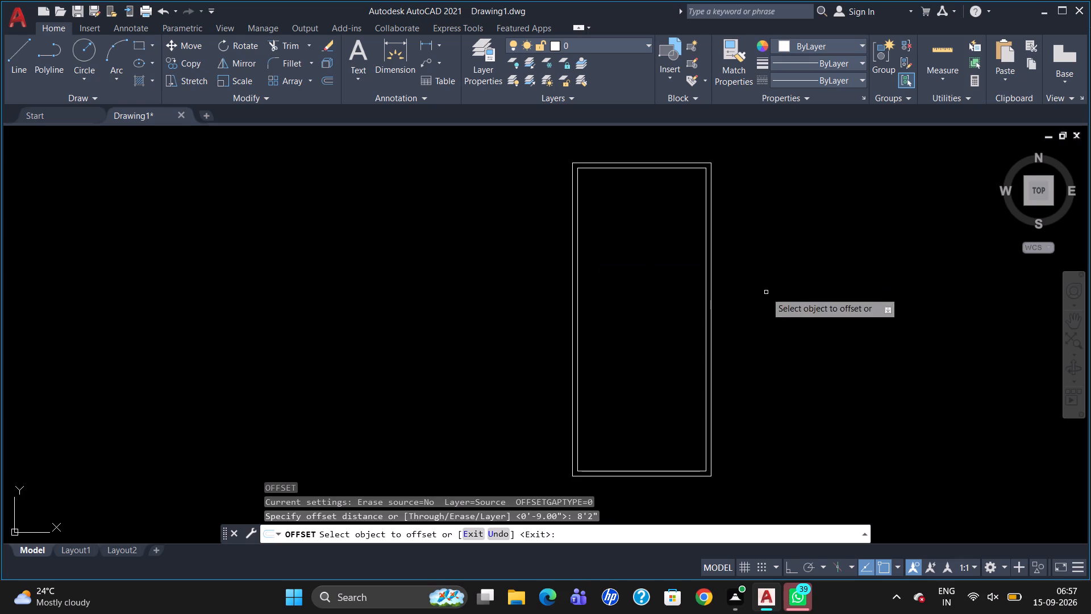
pyautogui.click(577, 325)
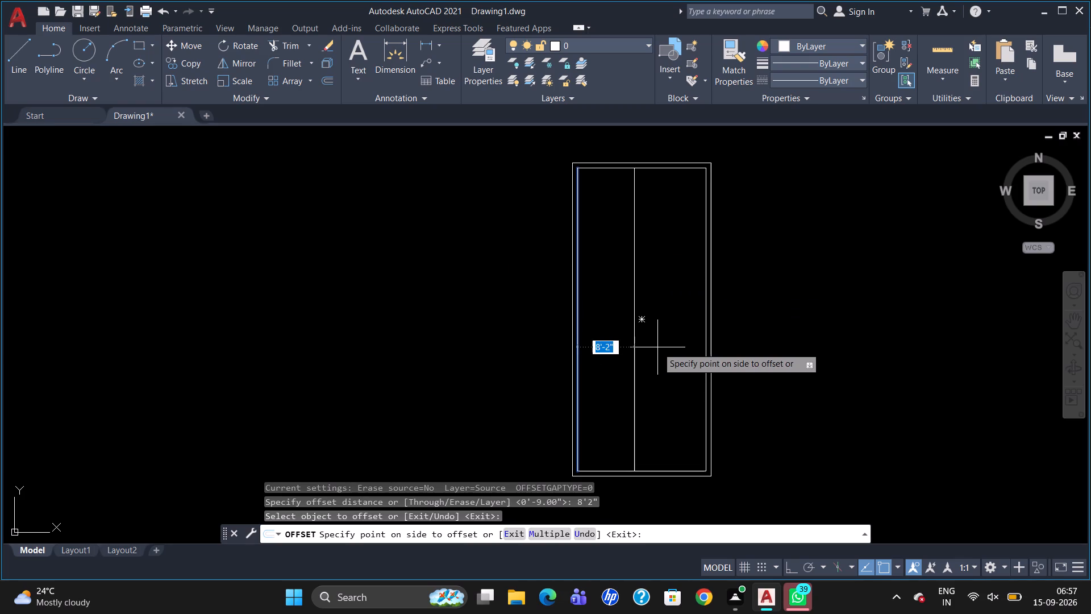
pyautogui.click(657, 347)
pyautogui.click(634, 353)
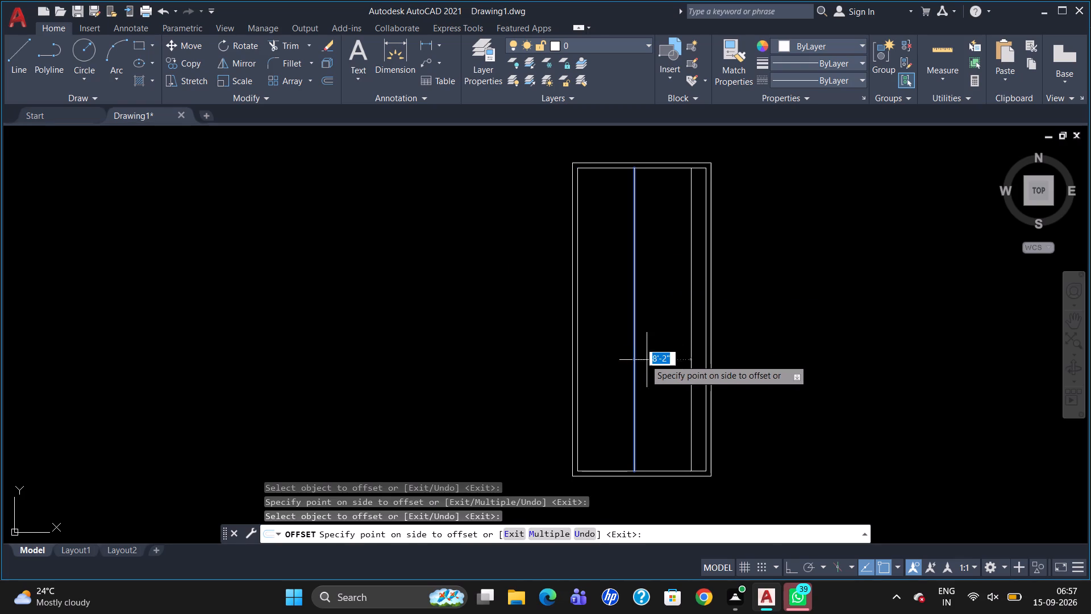
pyautogui.press('6')
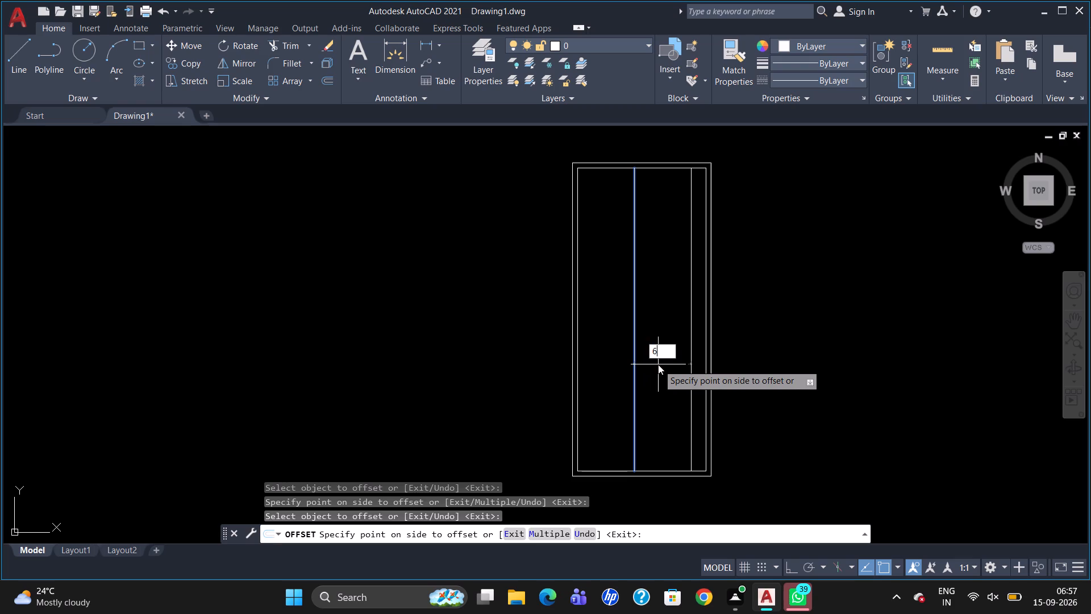
pyautogui.press('Return')
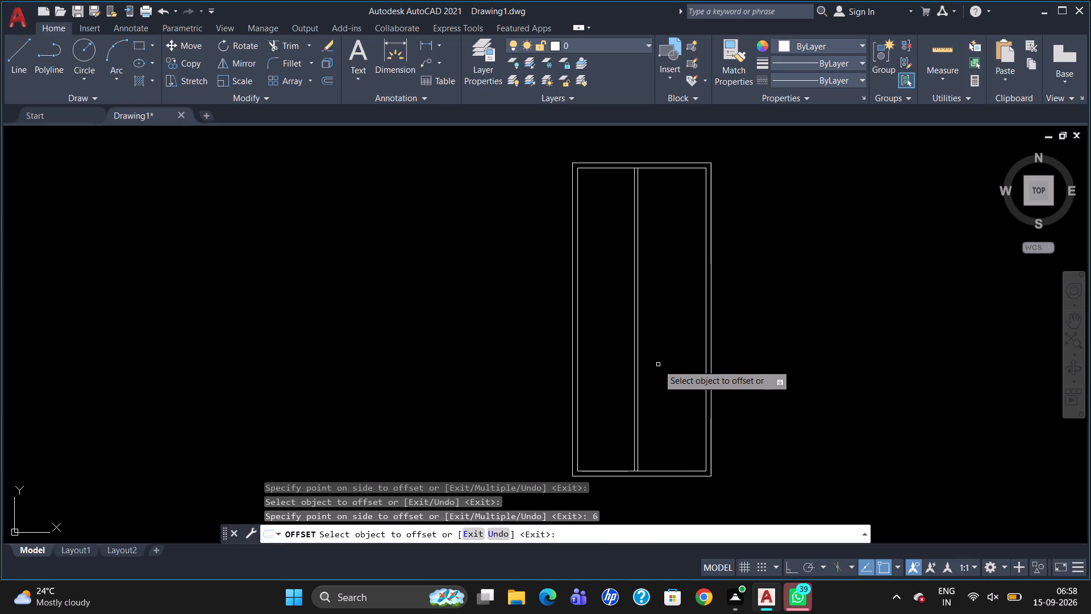
pyautogui.press('Escape')
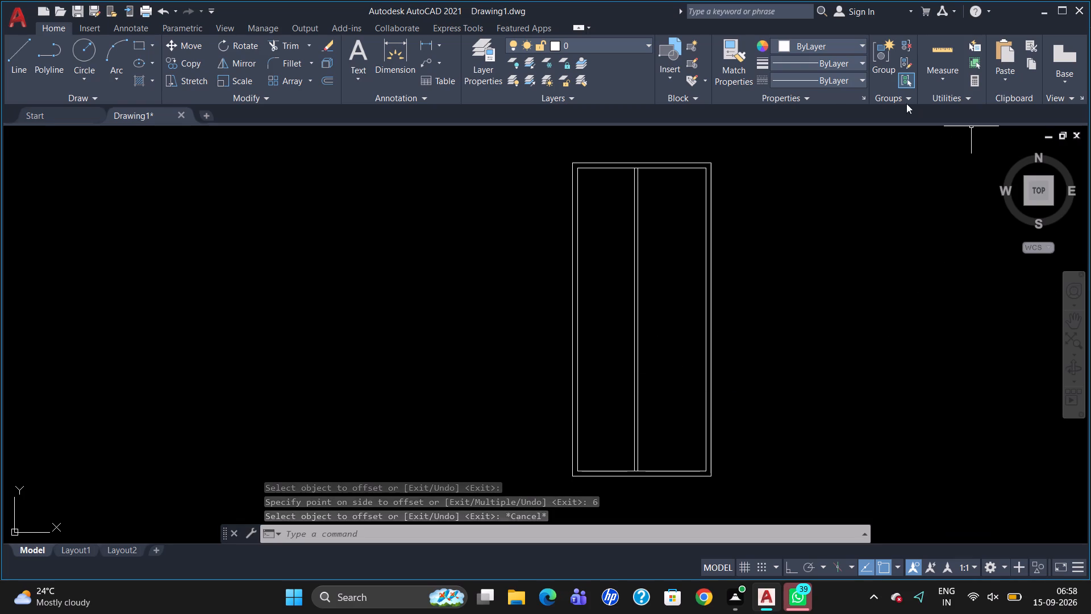
# Check the clear width and height of the space right of the vertical partition with Quick Measure.
pyautogui.click(949, 79)
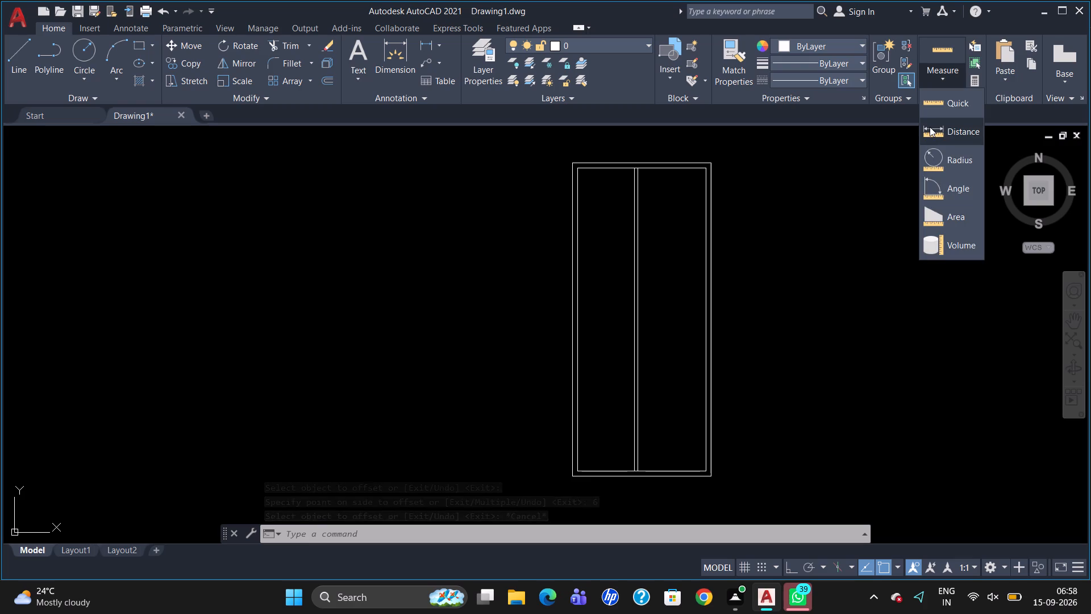
pyautogui.click(943, 96)
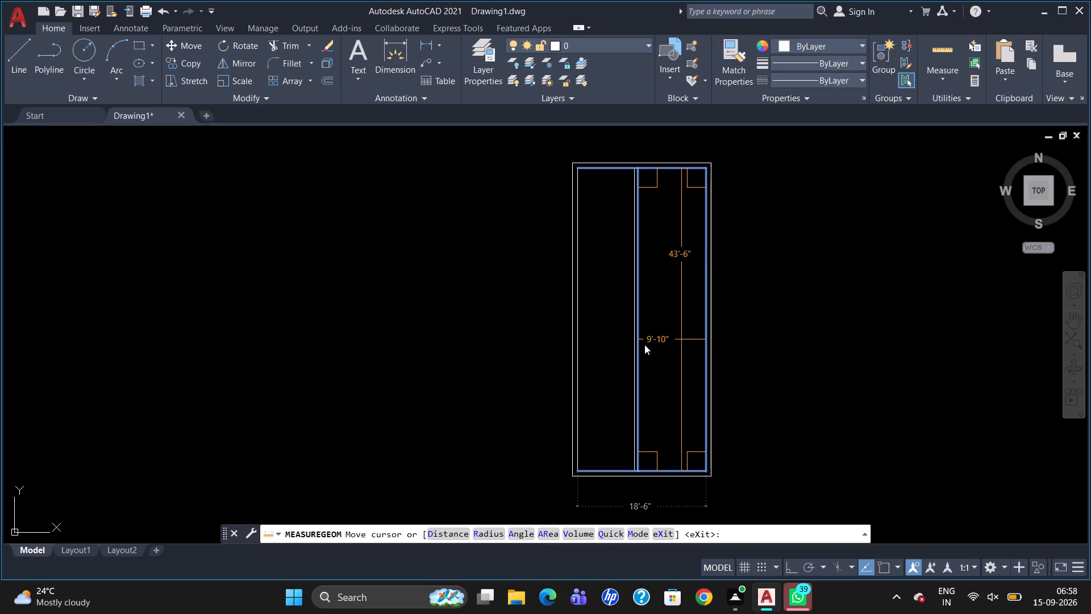
pyautogui.press('Escape')
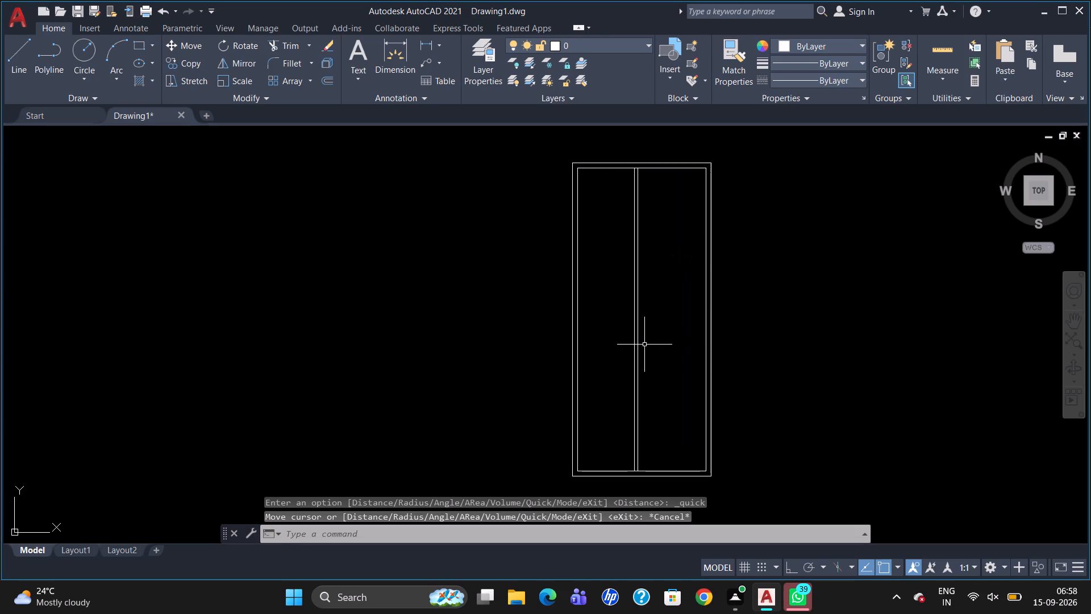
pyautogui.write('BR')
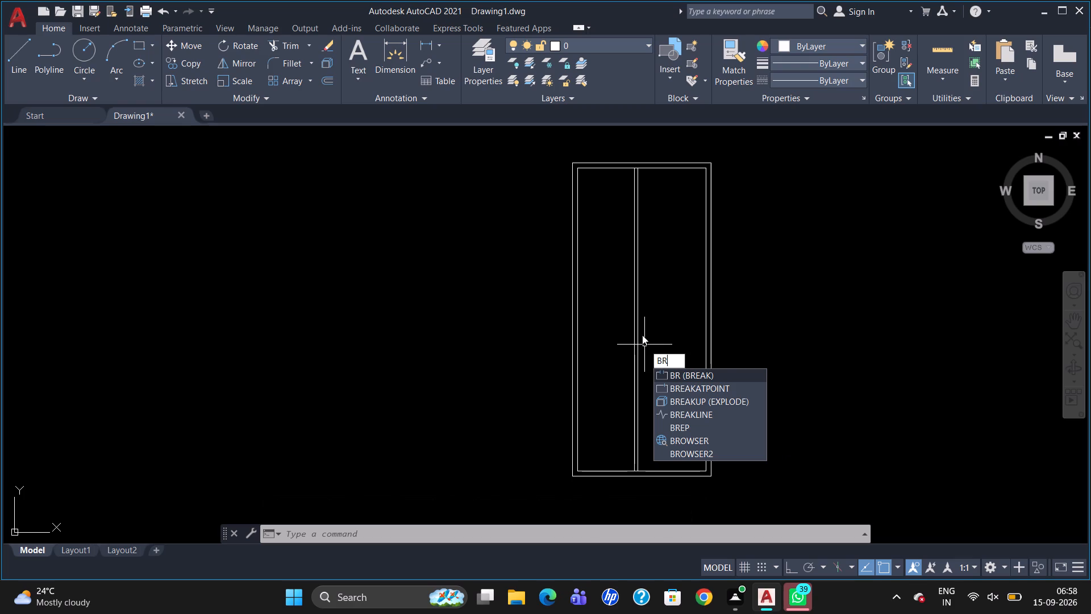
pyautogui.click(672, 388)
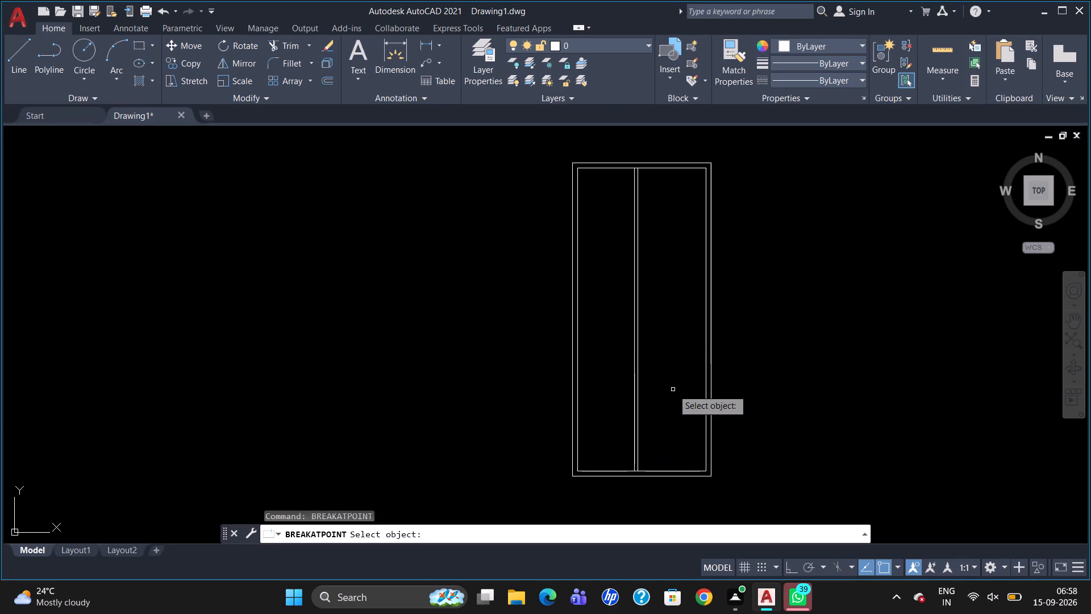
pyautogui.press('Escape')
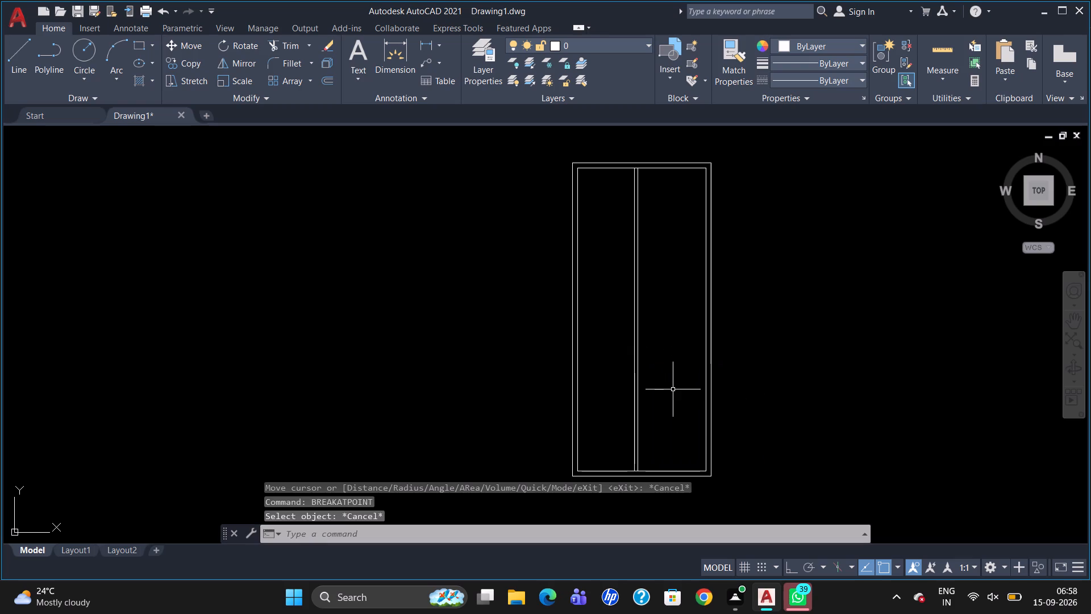
# Offset the inner top wall line 10' downward, and that new line 6" further down, forming a horizontal partition wall.
pyautogui.press('o')
pyautogui.press('Return')
pyautogui.write("10'")
pyautogui.press('Return')
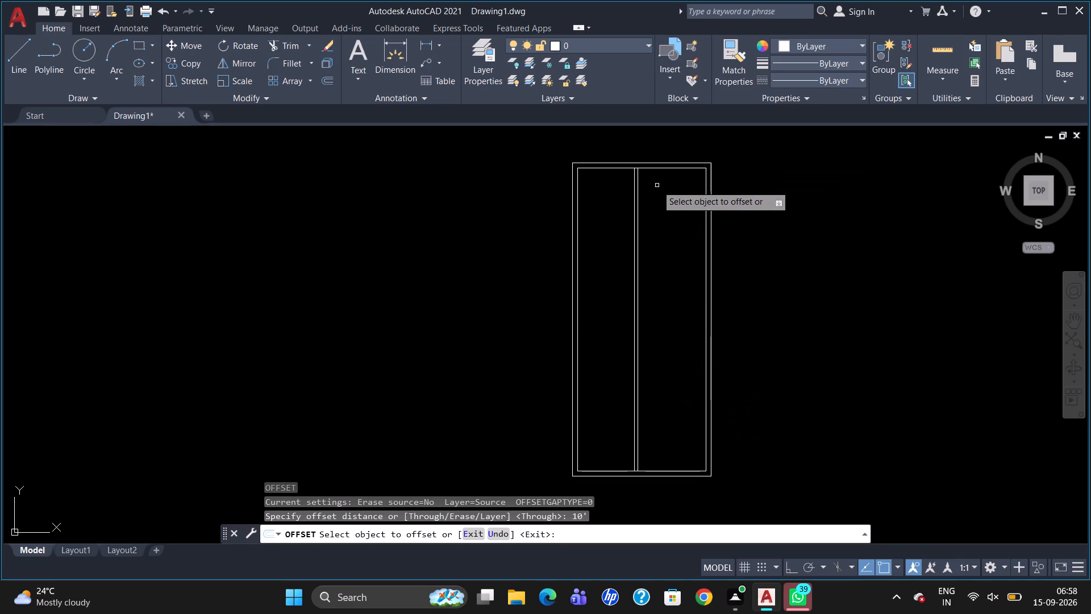
pyautogui.click(659, 168)
pyautogui.click(663, 241)
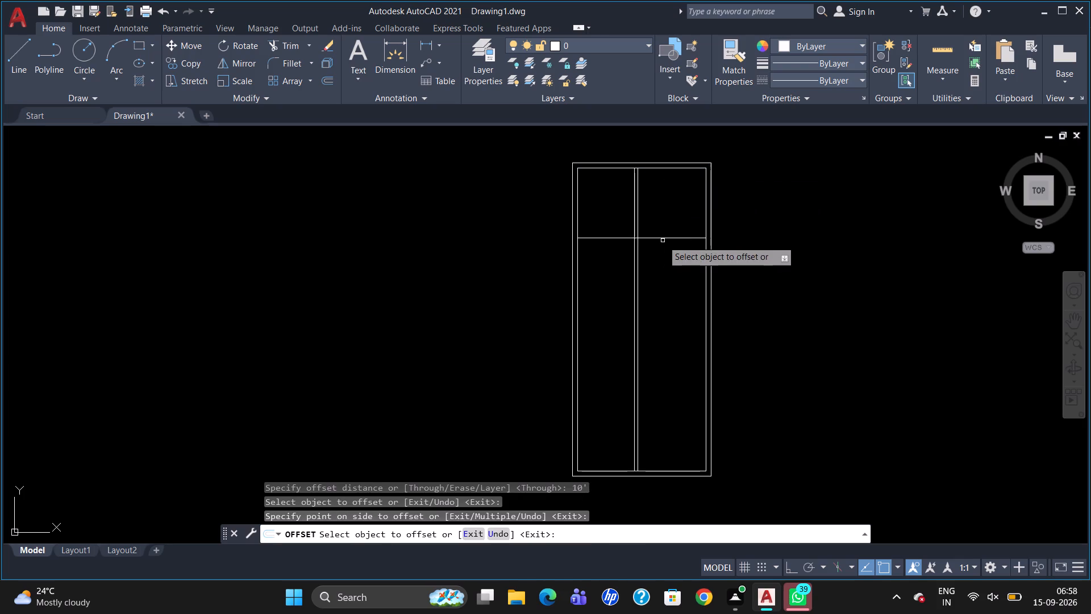
pyautogui.click(667, 238)
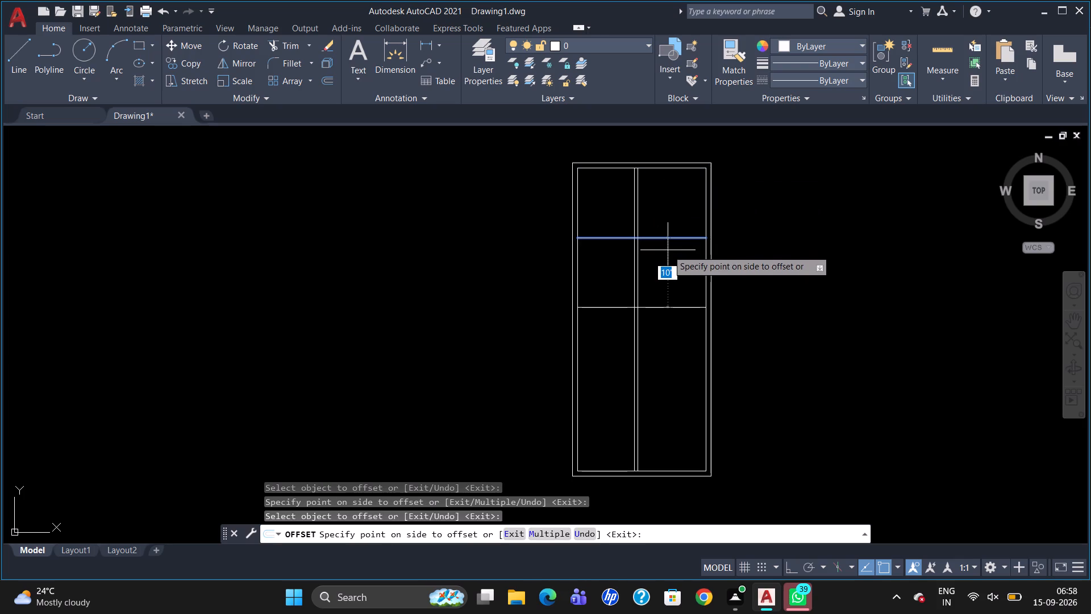
pyautogui.press('6')
pyautogui.press('Return')
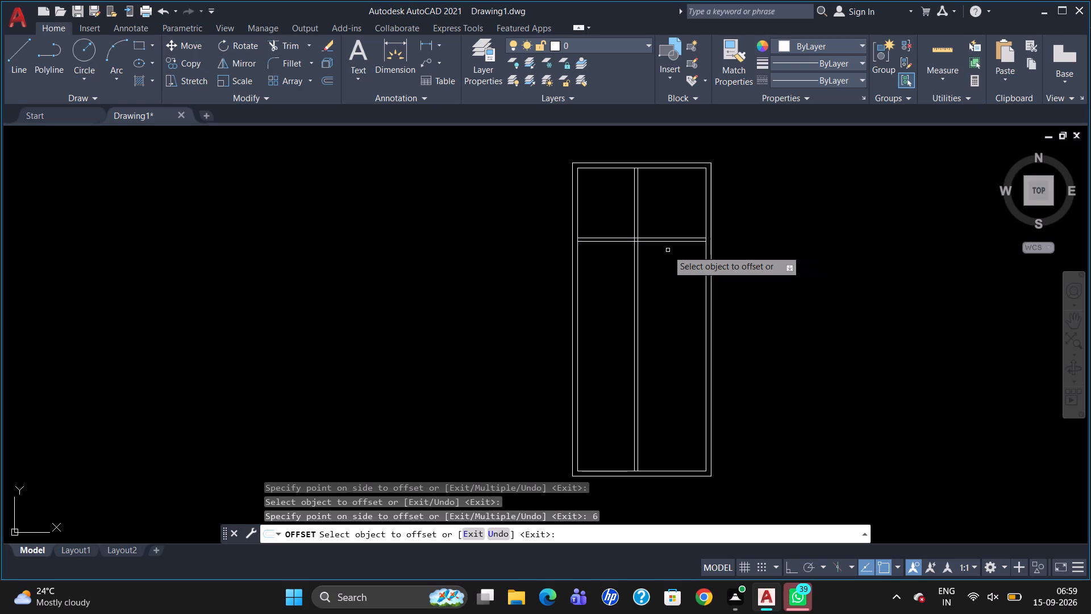
# Trim the upper horizontal partition line between the two vertical partition lines, and both vertical lines below the horizontal partition.
pyautogui.write('TR')
pyautogui.press('Return')
pyautogui.press('Return')
pyautogui.scroll(3, 643, 235)
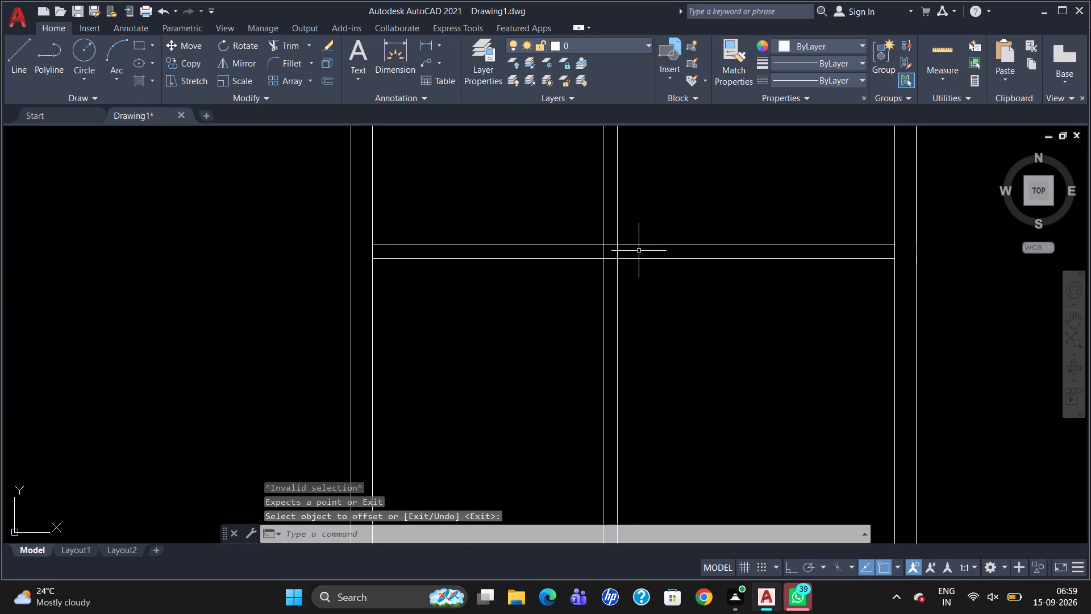
pyautogui.write('TR')
pyautogui.press('Return')
pyautogui.press('Return')
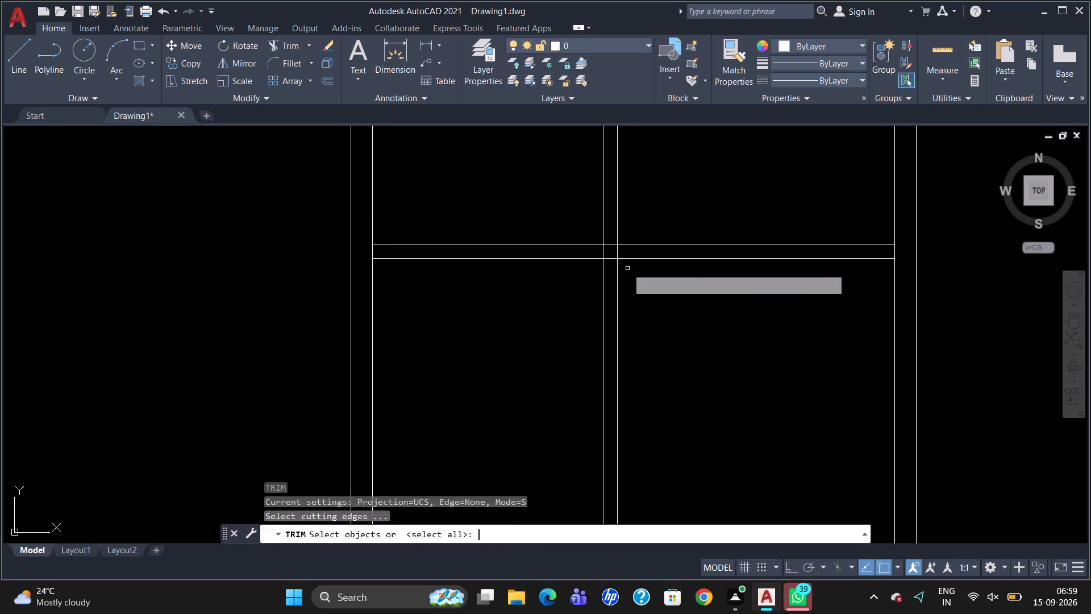
pyautogui.click(619, 253)
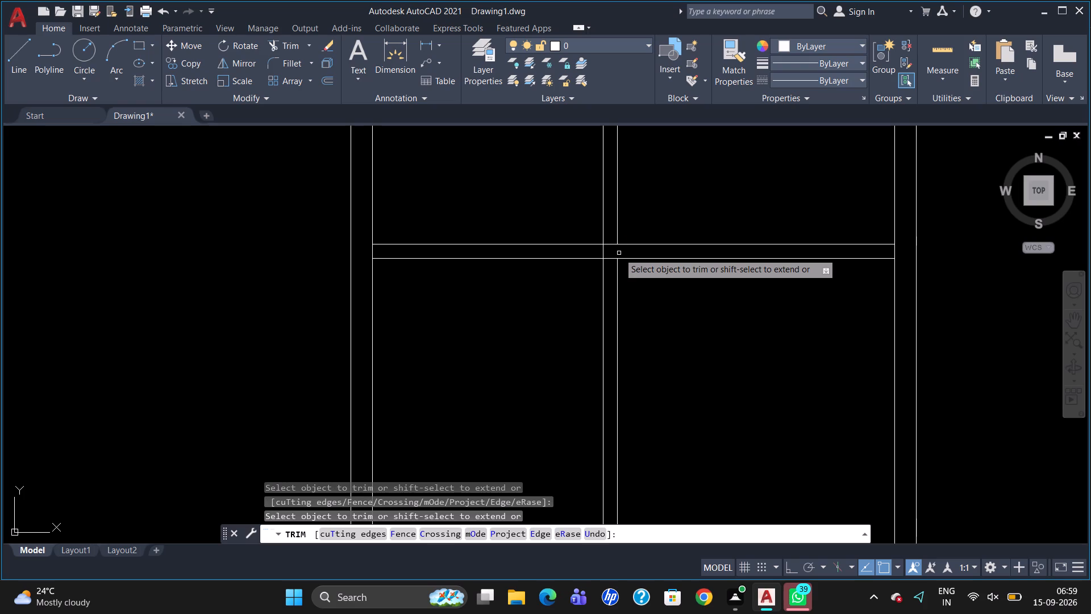
pyautogui.click(610, 244)
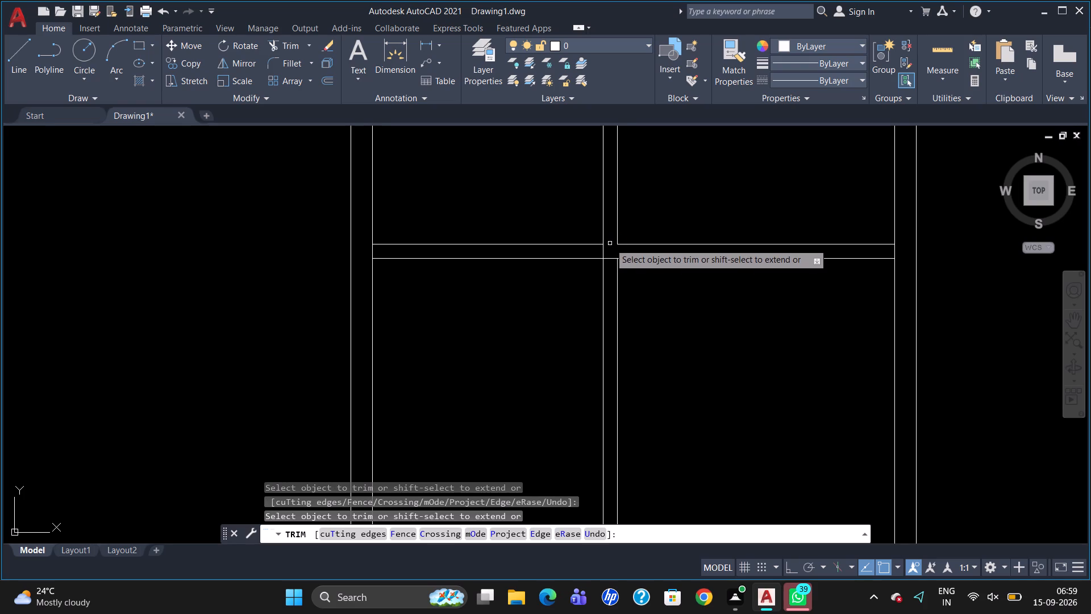
pyautogui.press('u')
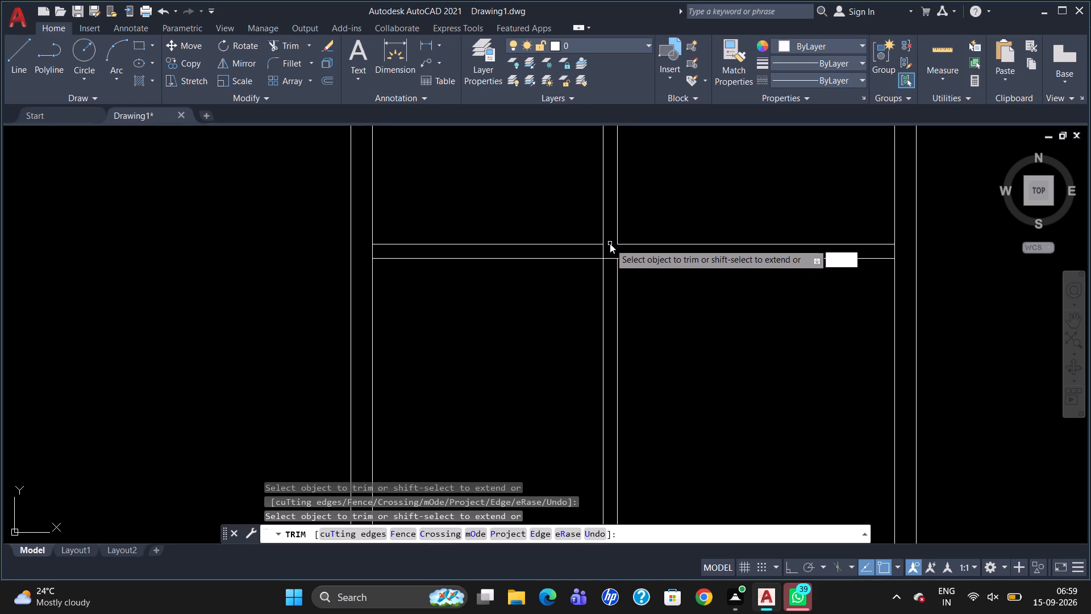
pyautogui.press('Return')
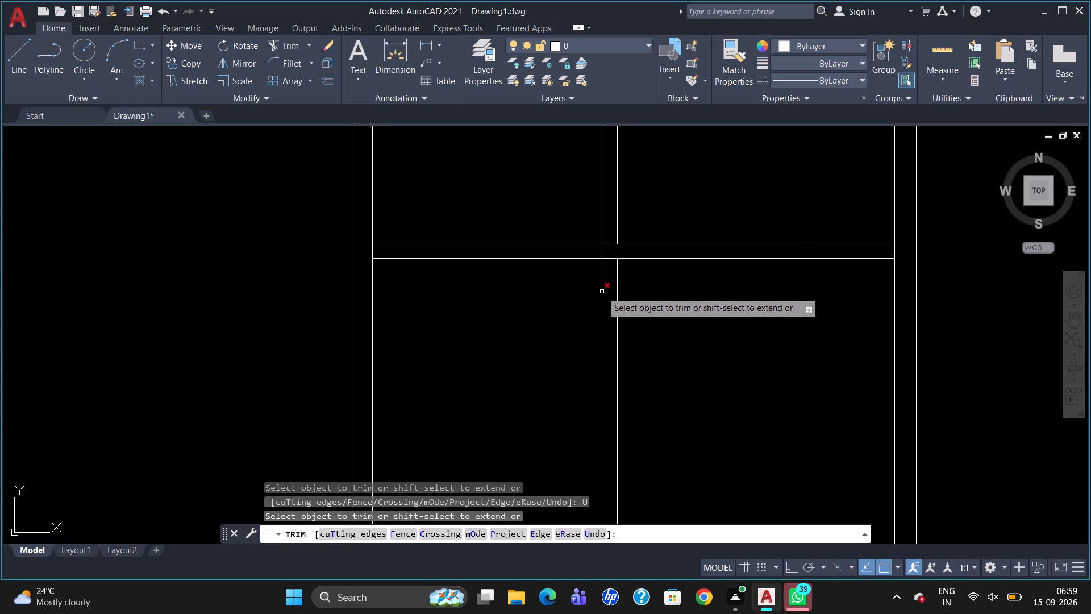
pyautogui.press('u')
pyautogui.press('Return')
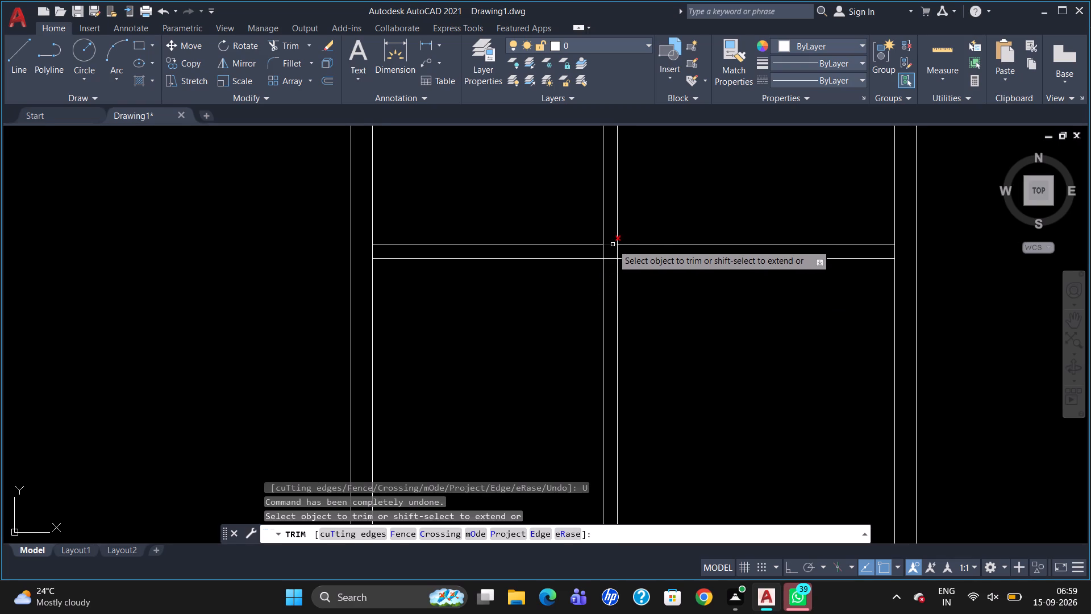
pyautogui.click(612, 244)
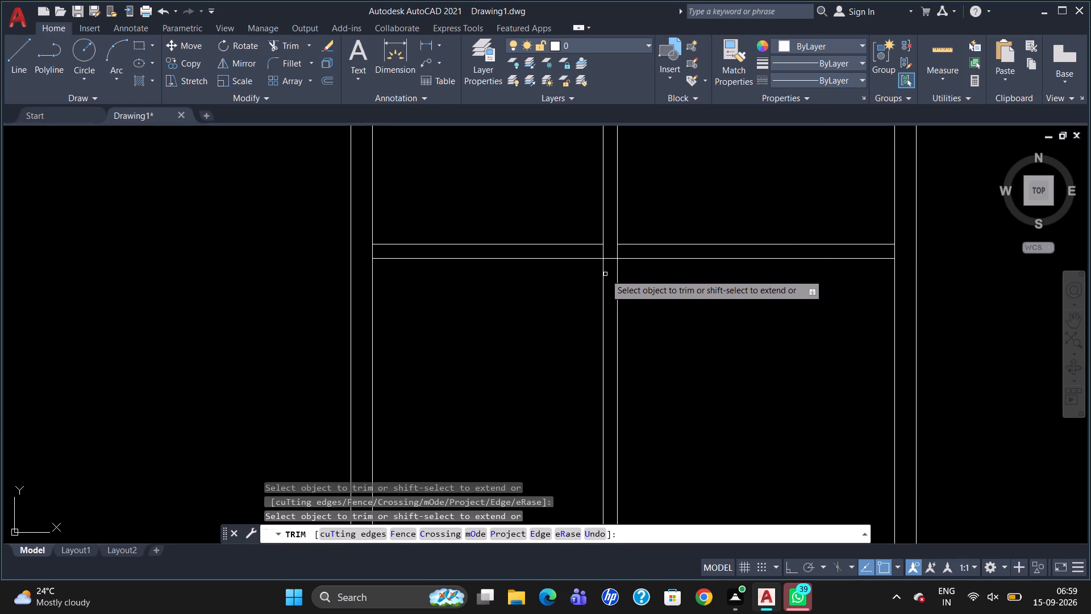
pyautogui.click(603, 275)
pyautogui.click(617, 277)
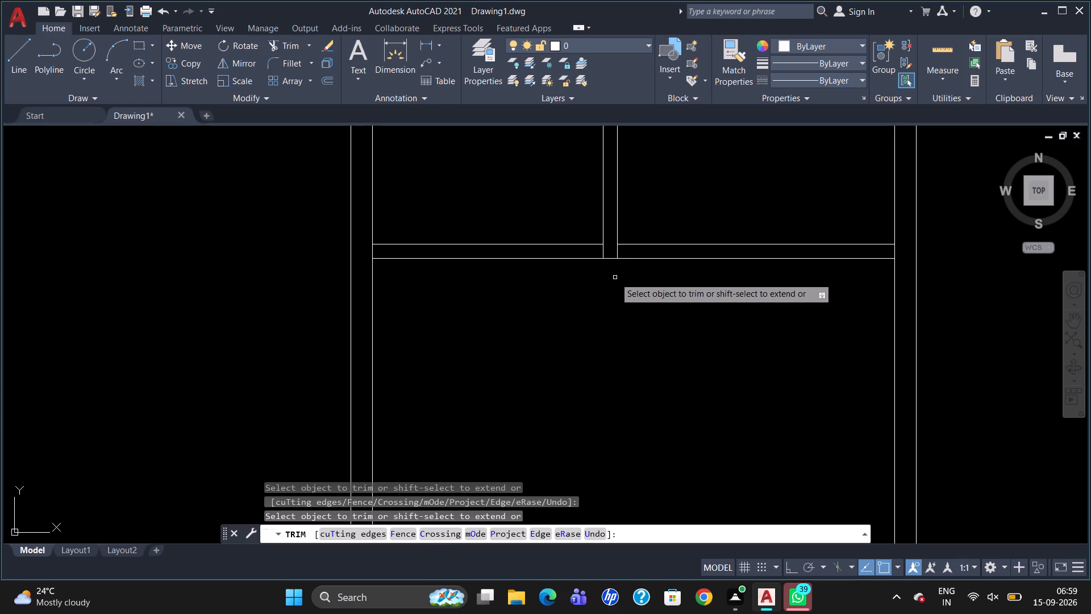
pyautogui.press('Escape')
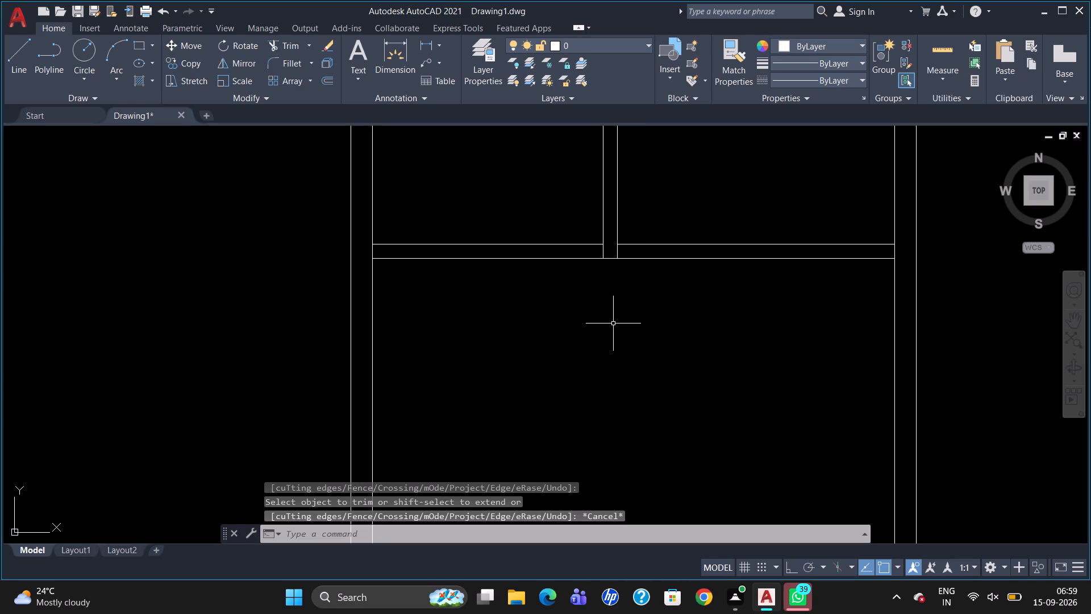
# Draw a 6" line across the horizontal partition, tracked 3' left from the vertical partition's left corner at the wall junction.
pyautogui.press('t')
pyautogui.press('BackSpace')
pyautogui.press('l')
pyautogui.press('Return')
pyautogui.write('TK')
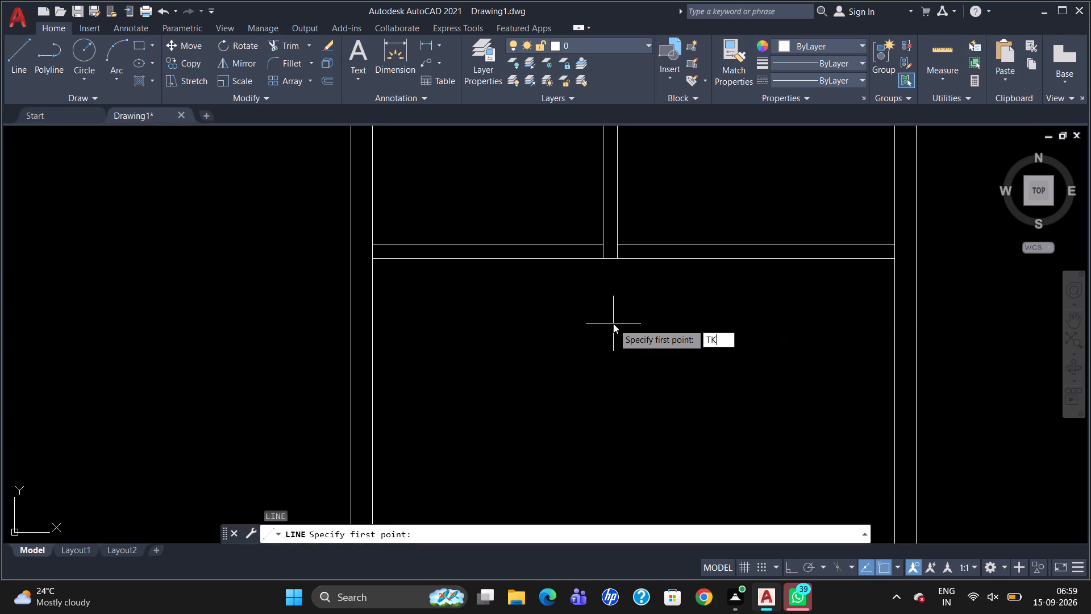
pyautogui.press('Return')
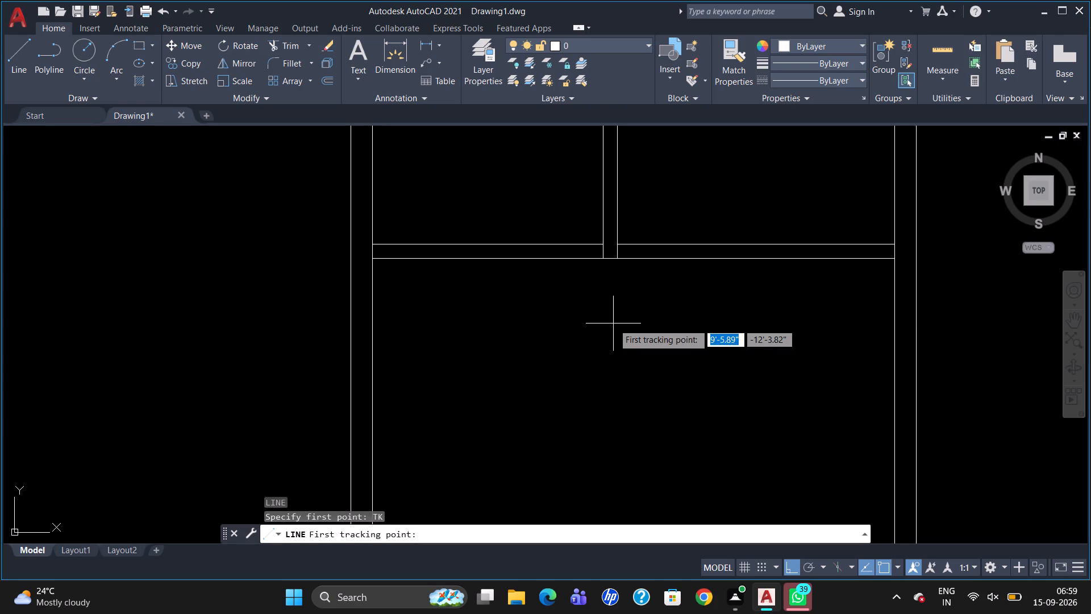
pyautogui.click(603, 246)
pyautogui.press('3')
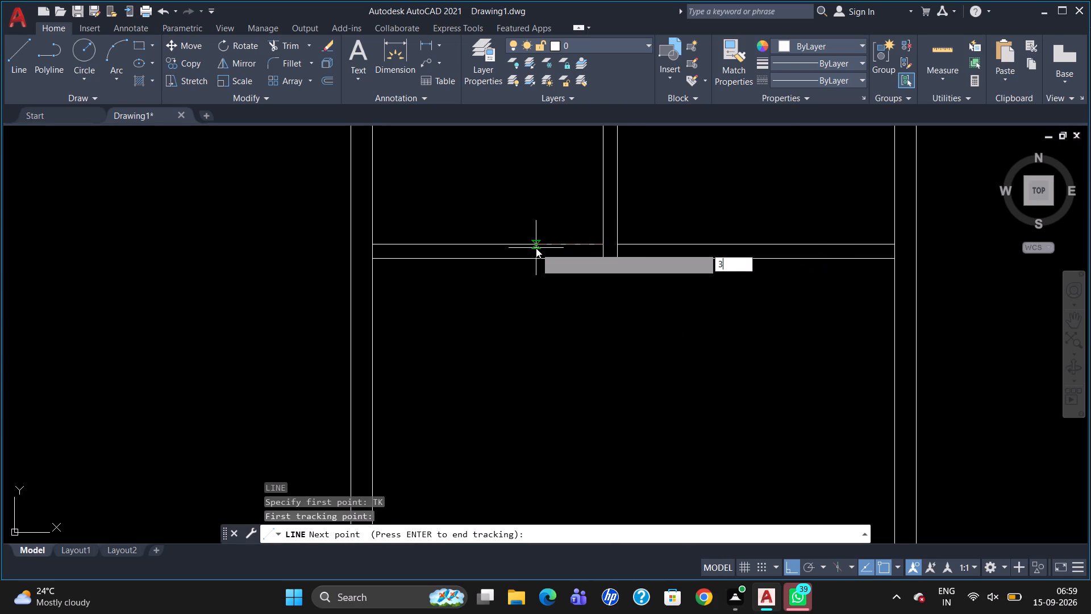
pyautogui.press("'")
pyautogui.press('Return')
pyautogui.press('Return')
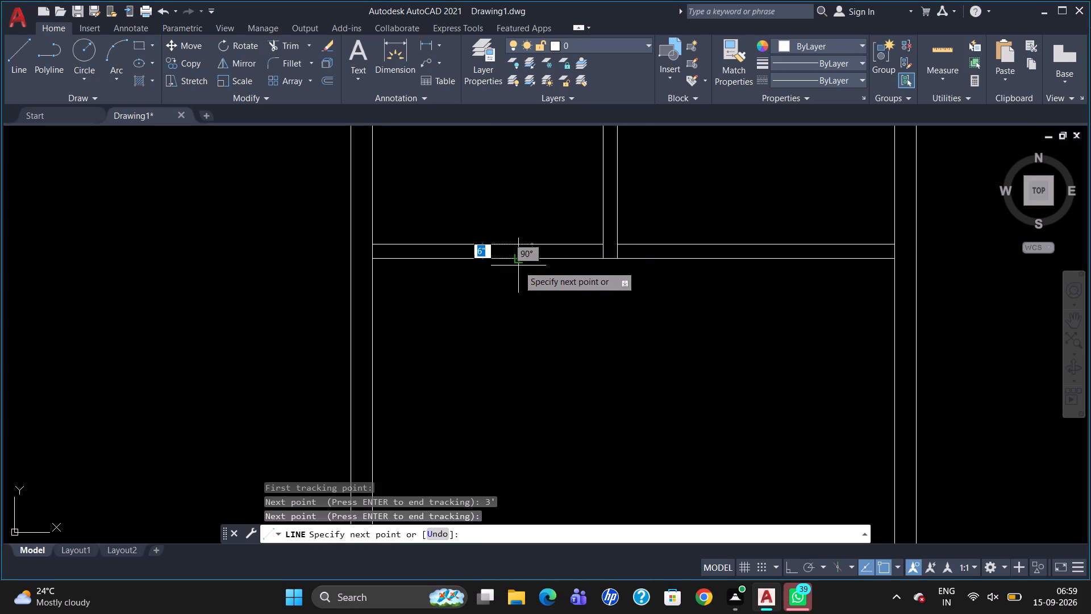
pyautogui.click(519, 257)
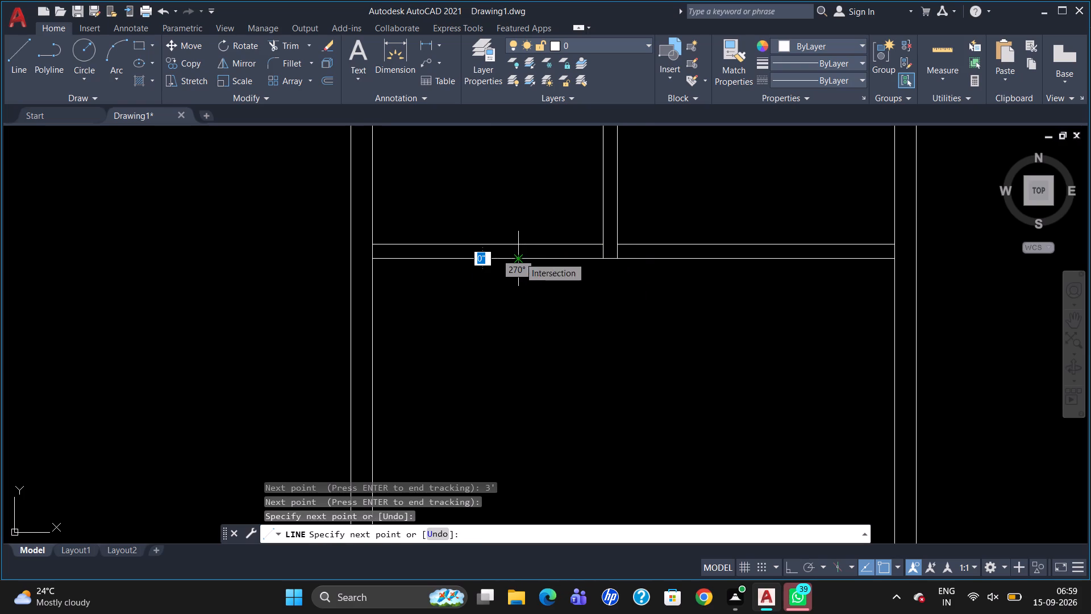
pyautogui.press('Escape')
# Start another line with its first point located by tracking.
pyautogui.press('l')
pyautogui.press('Return')
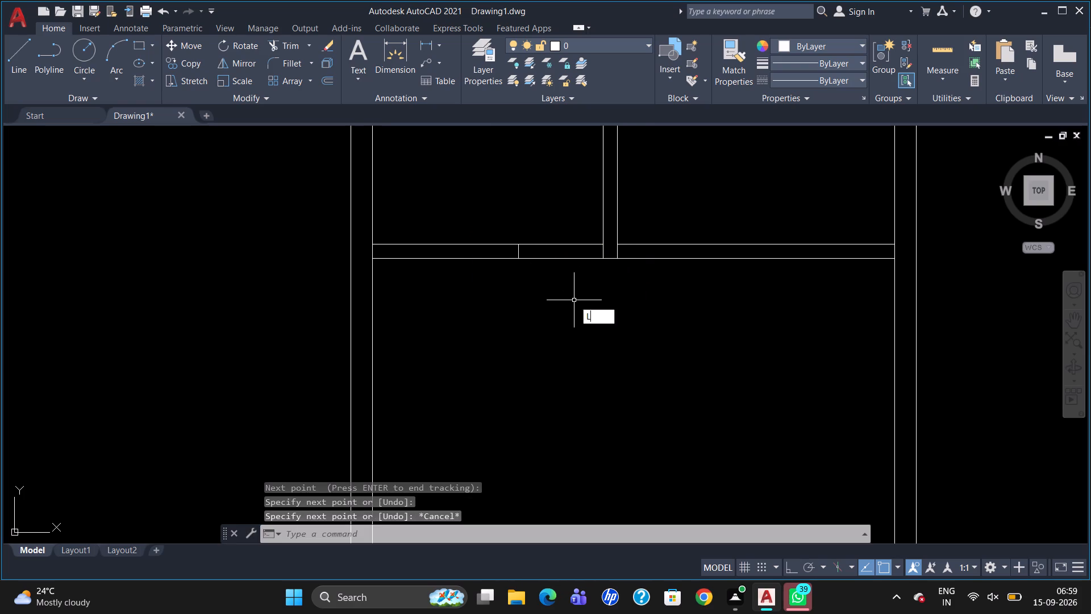
pyautogui.write('TK')
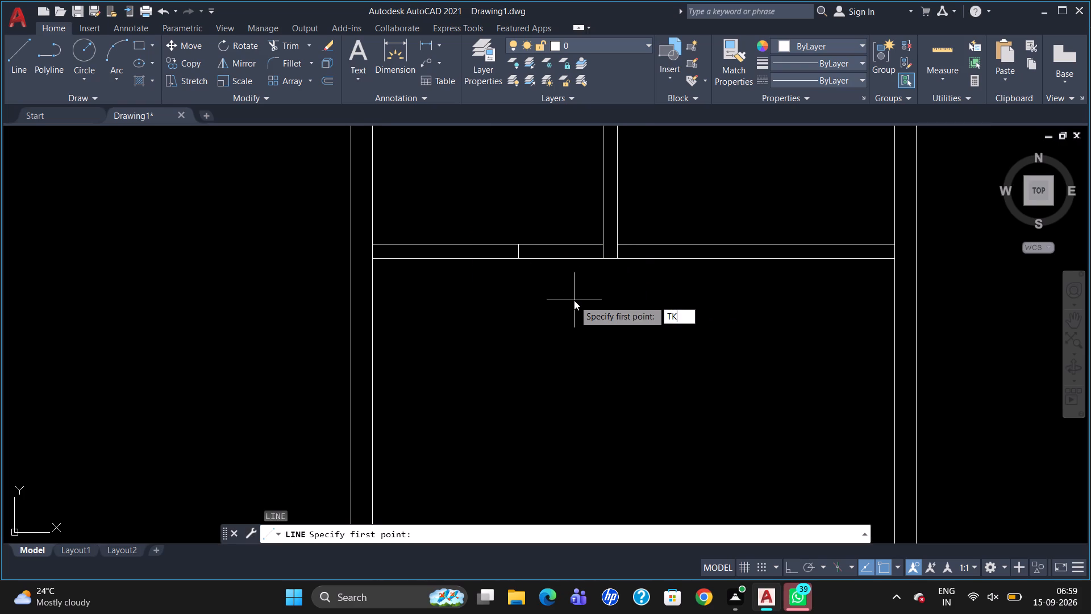
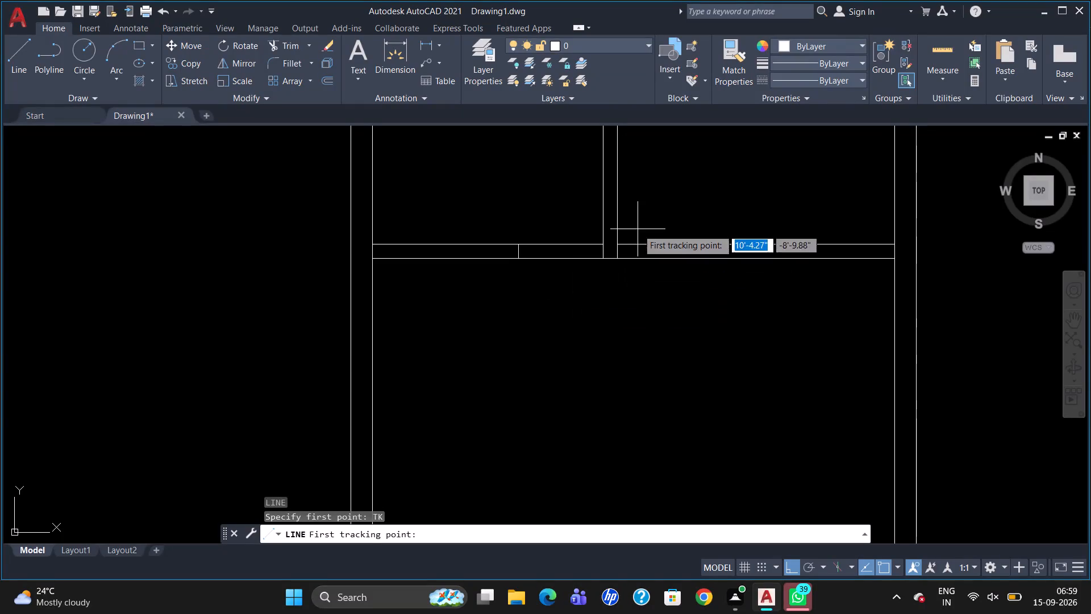
# Draw a 6" line across the horizontal partition, tracked 3' right from the vertical partition's right corner at the wall junction.
pyautogui.click(616, 245)
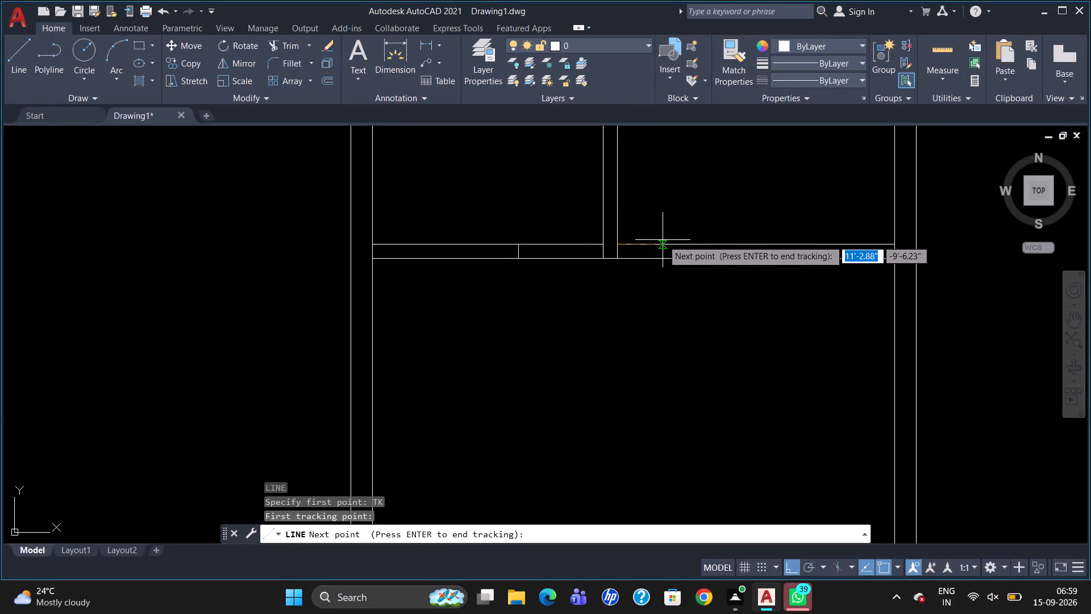
pyautogui.write("3'")
pyautogui.press('Return')
pyautogui.press('Return')
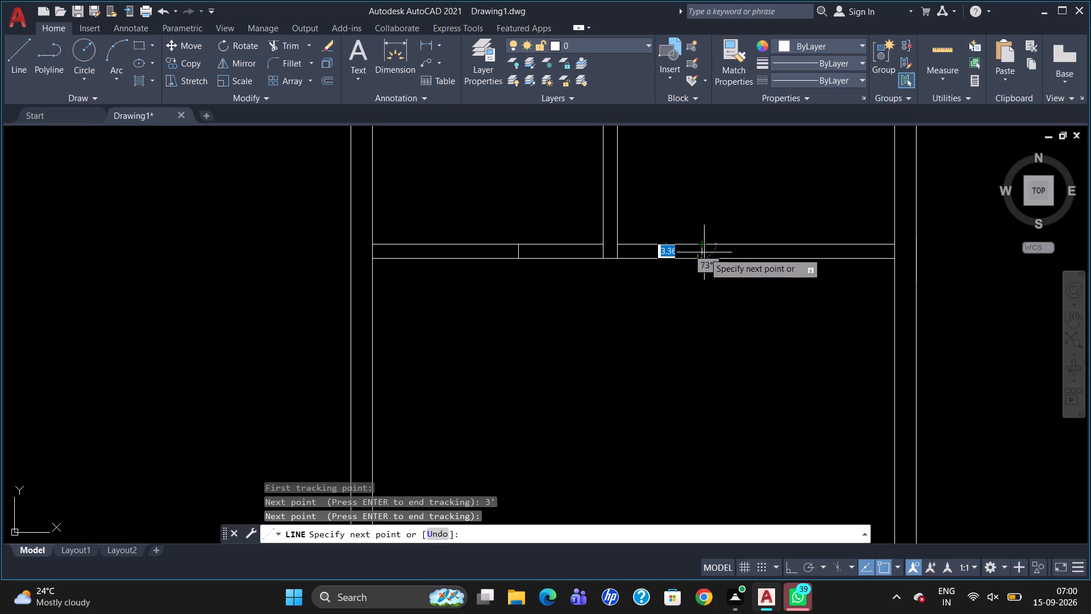
pyautogui.click(704, 255)
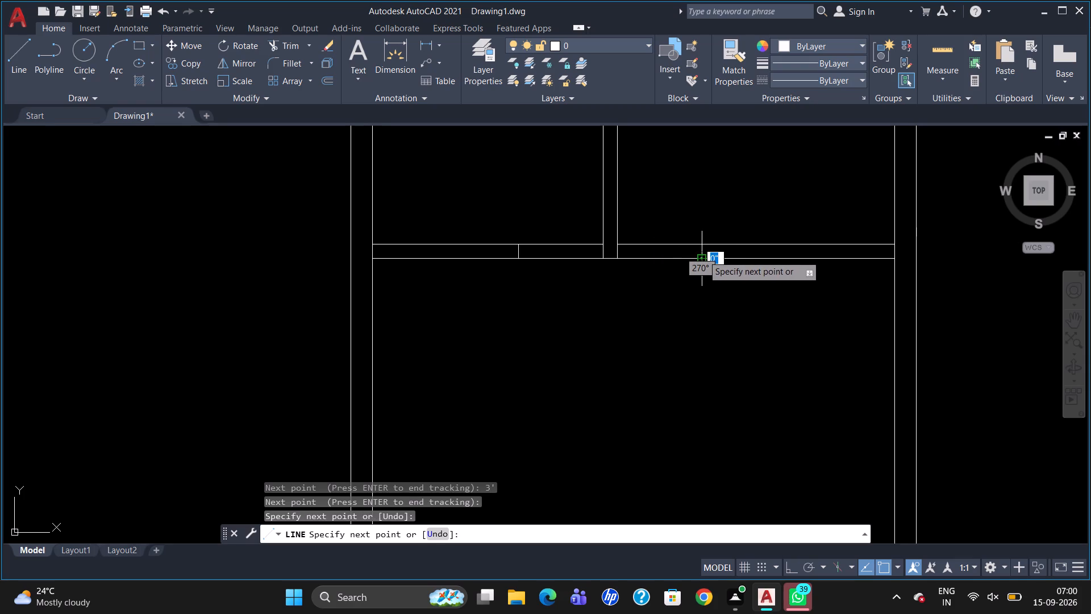
pyautogui.press('Escape')
# Trim the horizontal partition lines between the vertical partition and the two 3' marker lines, forming an opening on each side.
pyautogui.write('TR')
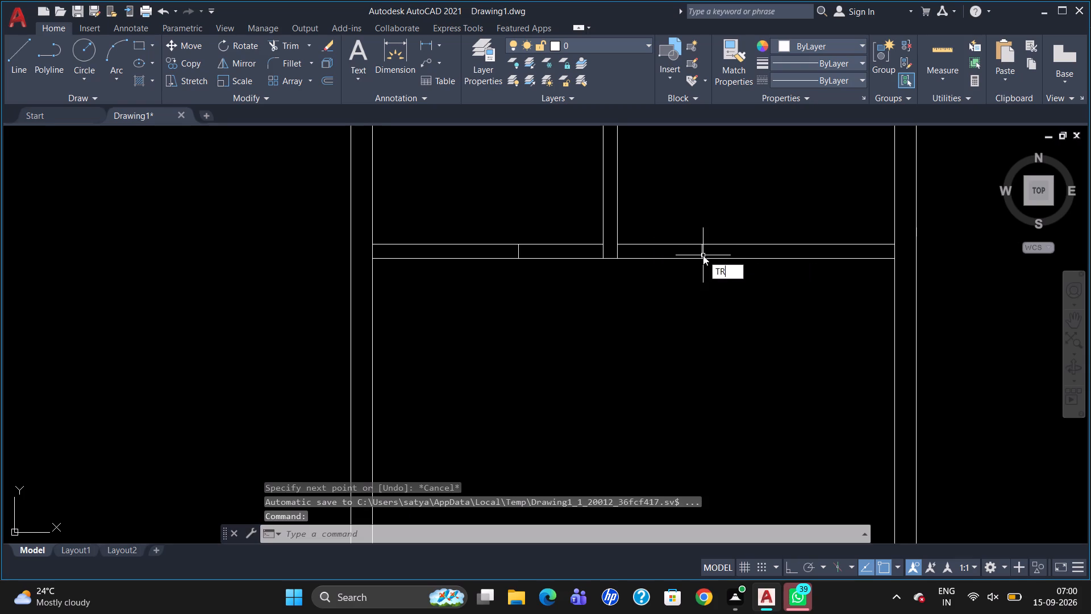
pyautogui.press('Return')
pyautogui.press('Return')
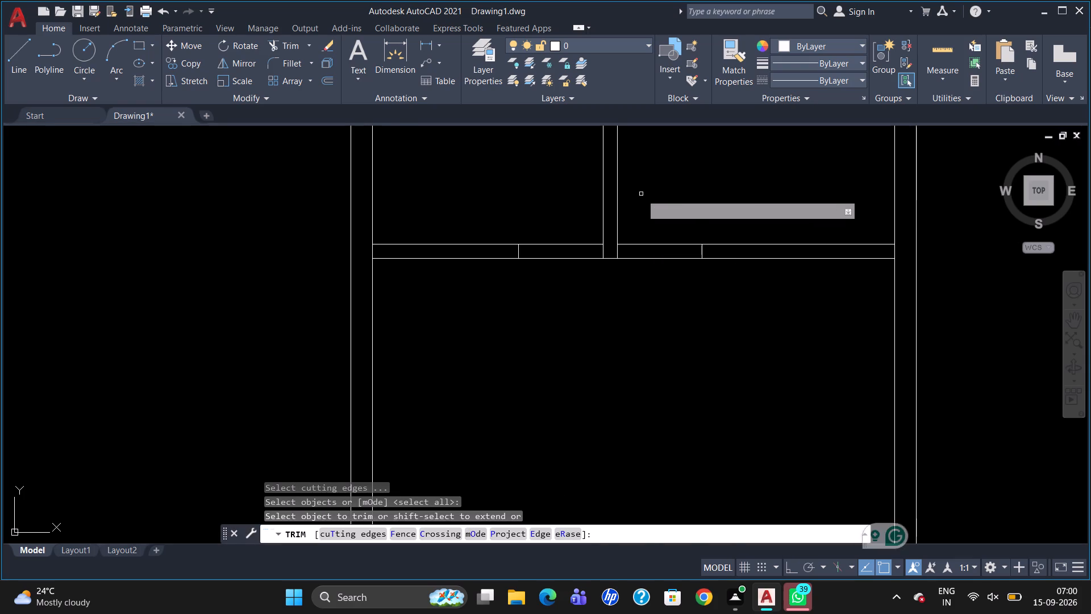
pyautogui.moveTo(641, 194); pyautogui.dragTo(656, 279)
pyautogui.click(656, 279)
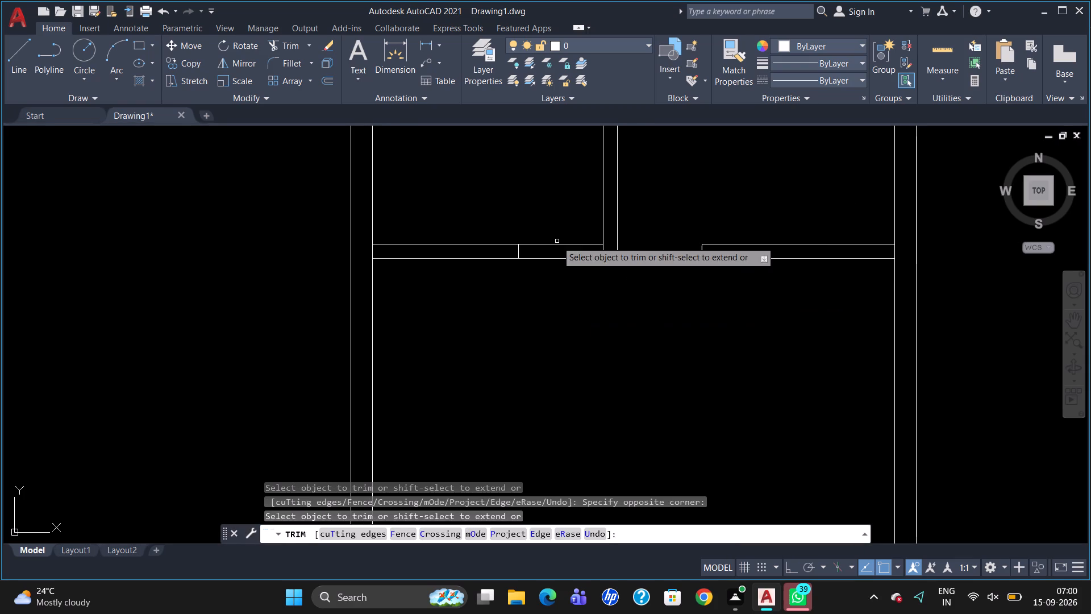
pyautogui.moveTo(552, 230); pyautogui.dragTo(559, 288)
pyautogui.click(559, 287)
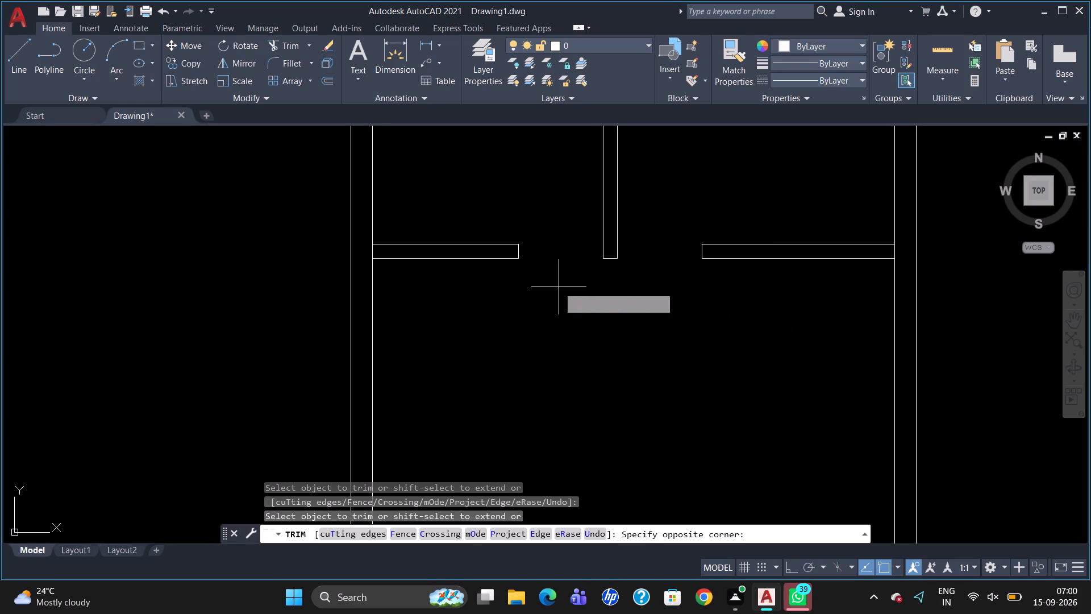
pyautogui.press('Escape')
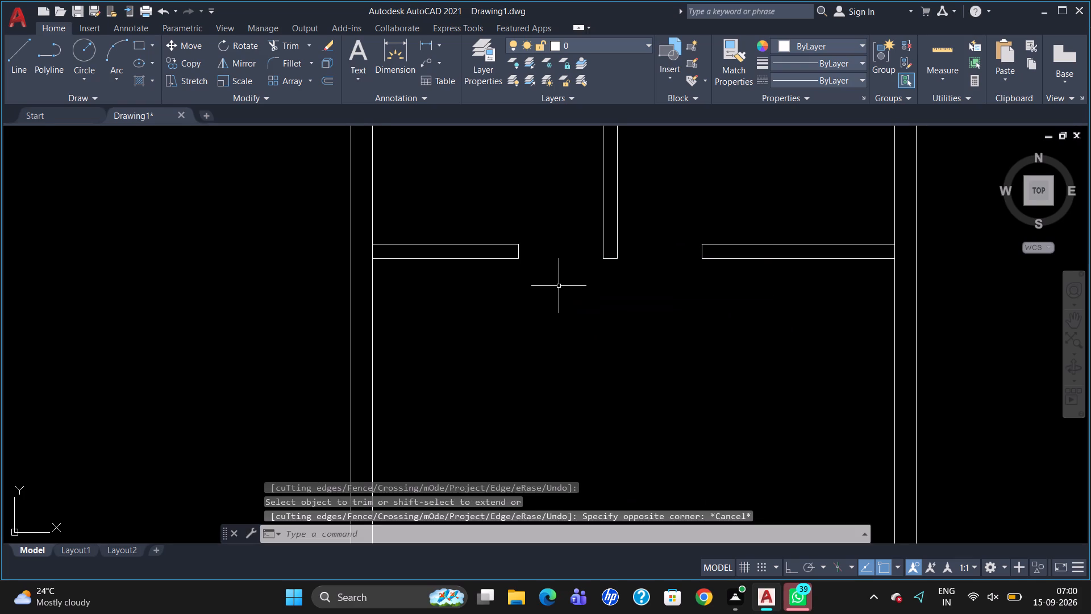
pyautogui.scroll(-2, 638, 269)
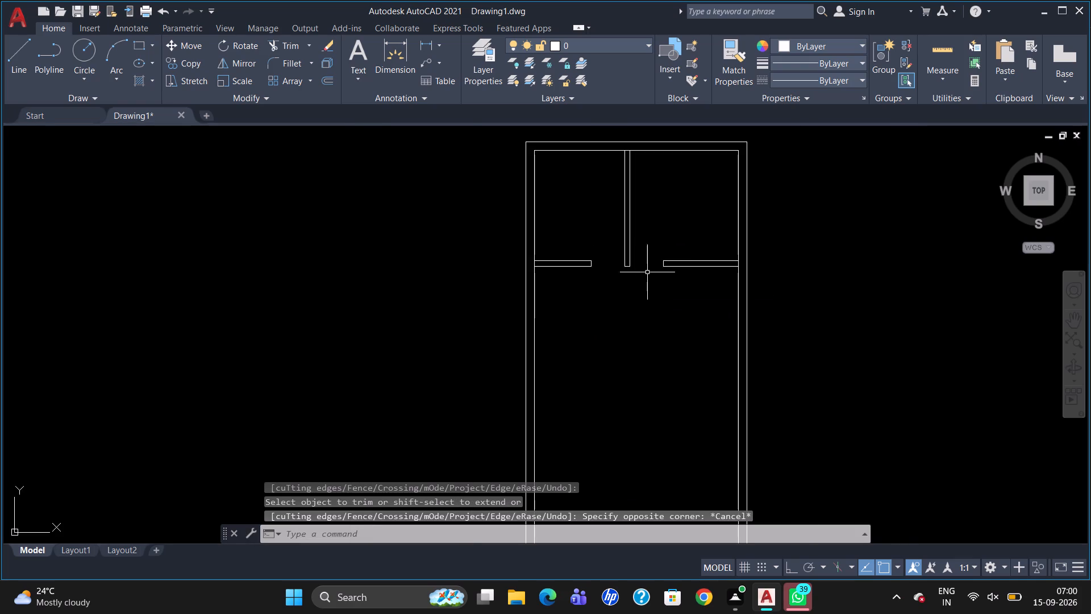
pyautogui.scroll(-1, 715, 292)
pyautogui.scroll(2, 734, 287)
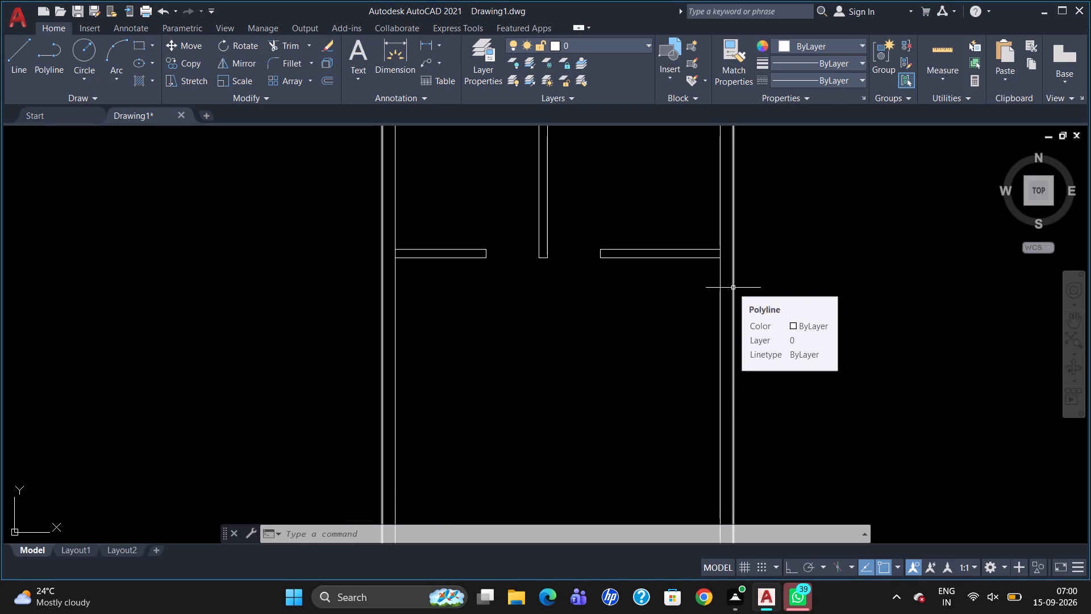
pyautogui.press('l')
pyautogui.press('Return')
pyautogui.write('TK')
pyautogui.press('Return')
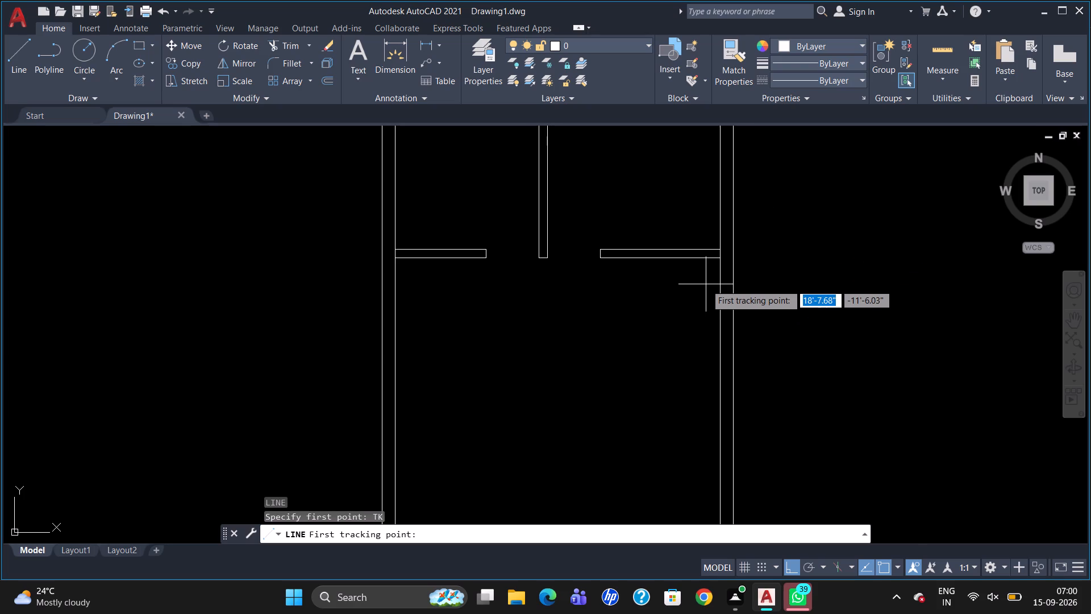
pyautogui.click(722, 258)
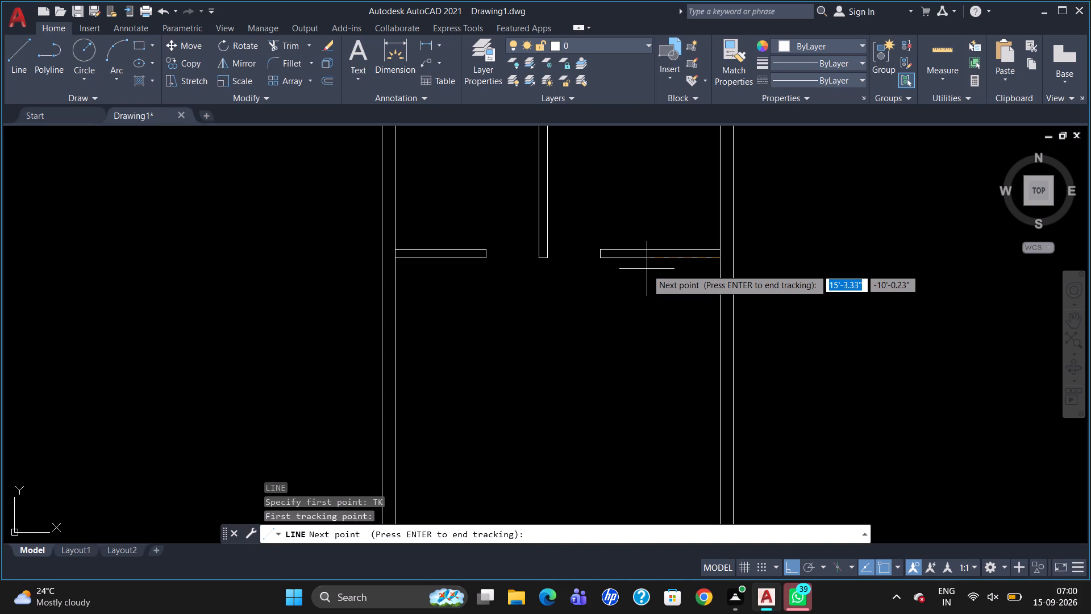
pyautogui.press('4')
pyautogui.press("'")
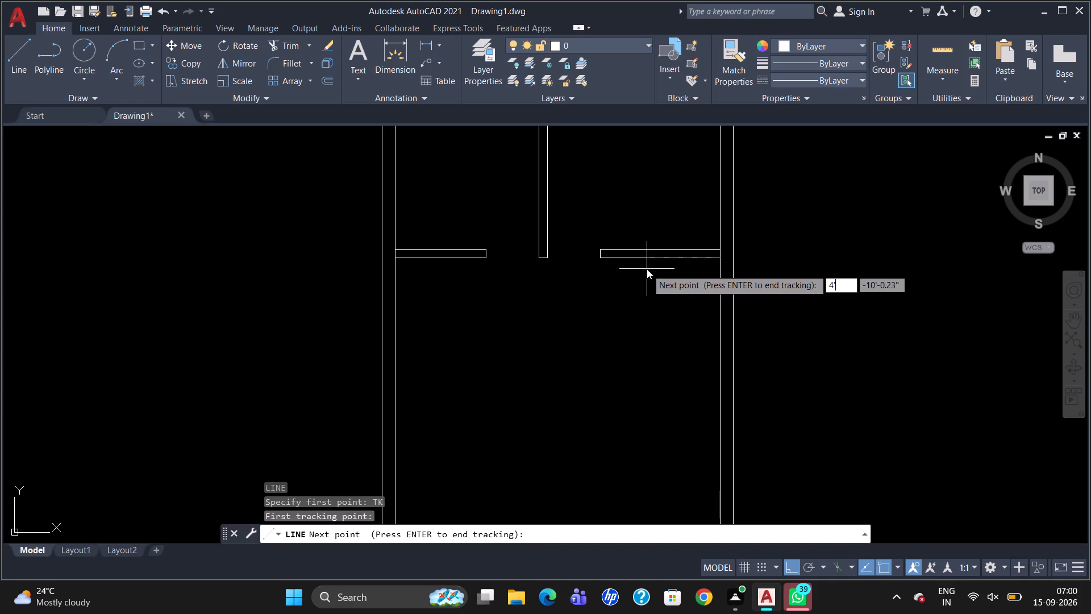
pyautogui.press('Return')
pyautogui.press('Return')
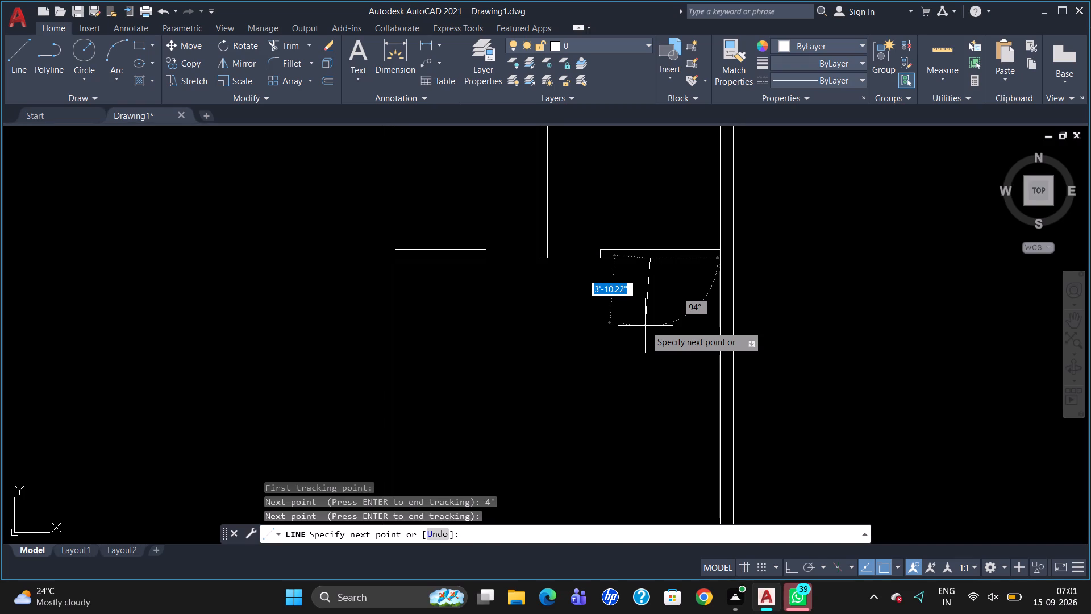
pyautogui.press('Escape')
# Draw a short line across the right outer wall, continuing the horizontal partition's lower edge to the outer wall face.
pyautogui.press('l')
pyautogui.press('Return')
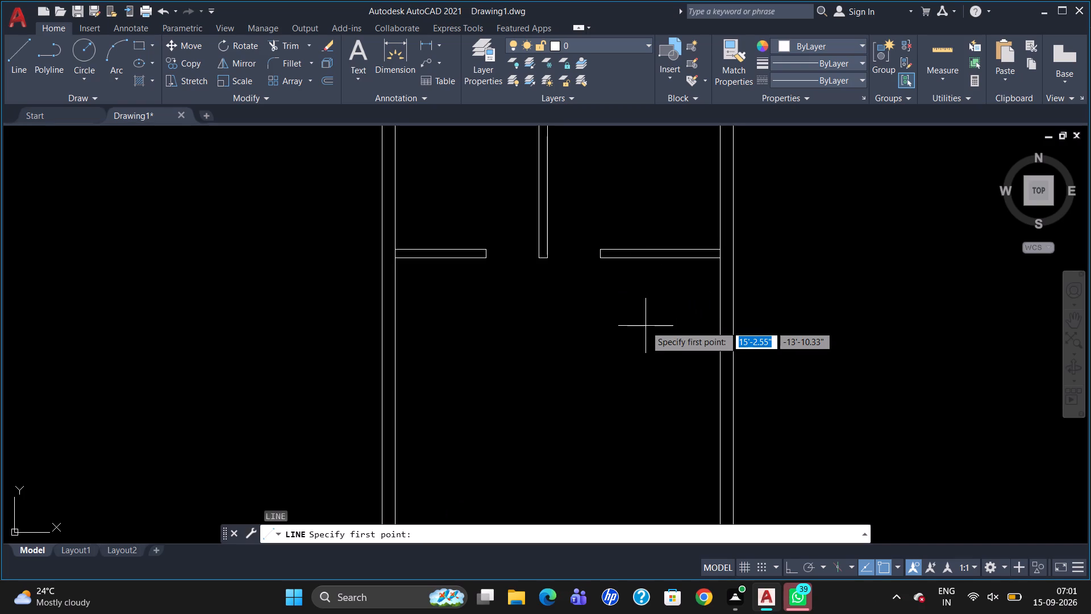
pyautogui.click(718, 261)
pyautogui.click(732, 258)
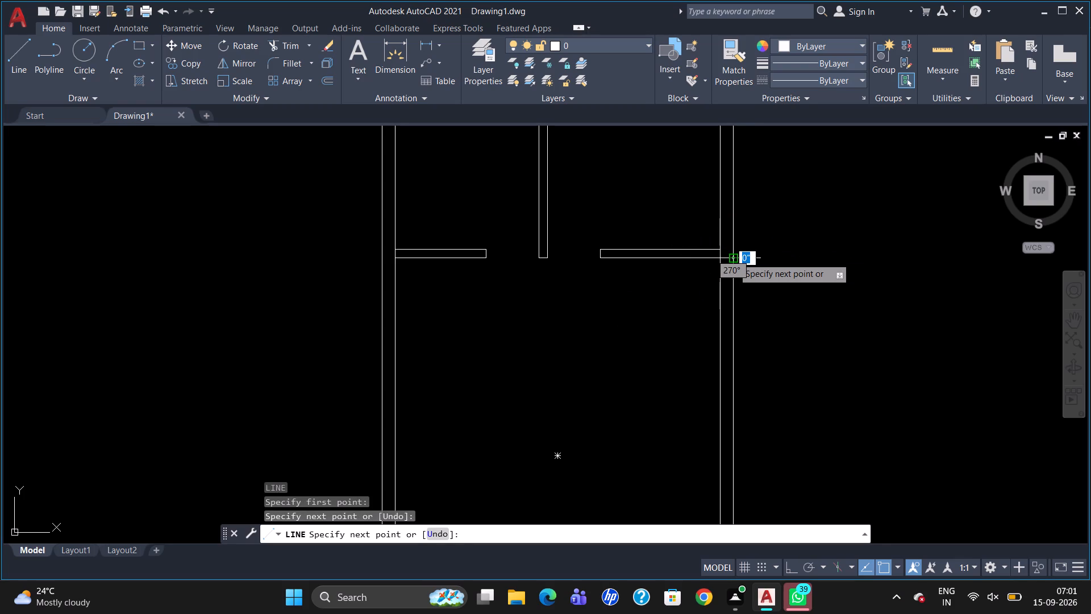
pyautogui.press('Escape')
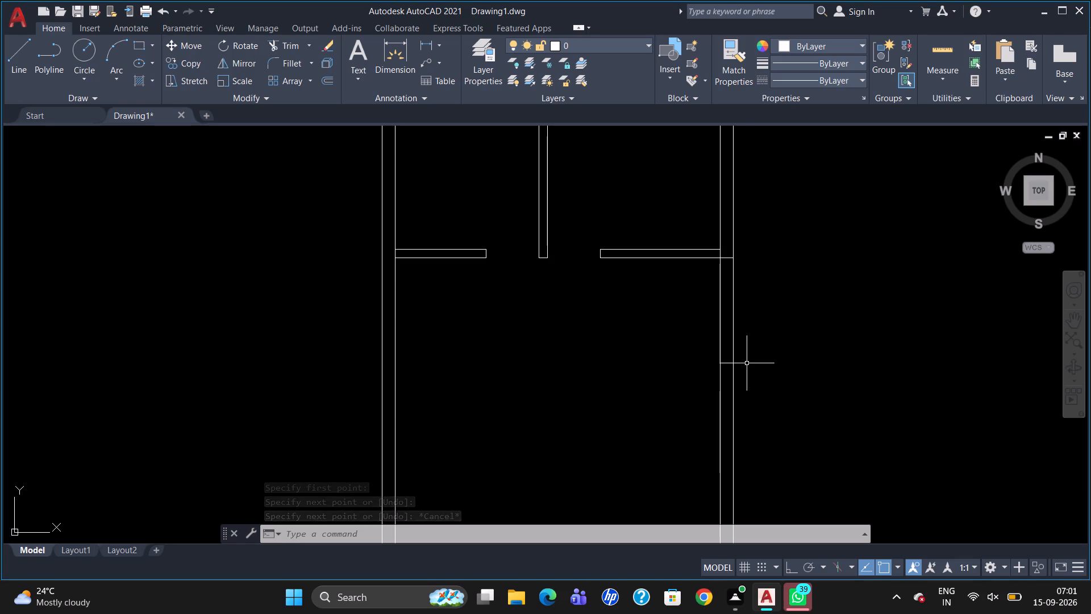
# Trim the right wall's inner line between the two edges of the horizontal partition.
pyautogui.write('TR')
pyautogui.press('Return')
pyautogui.press('Return')
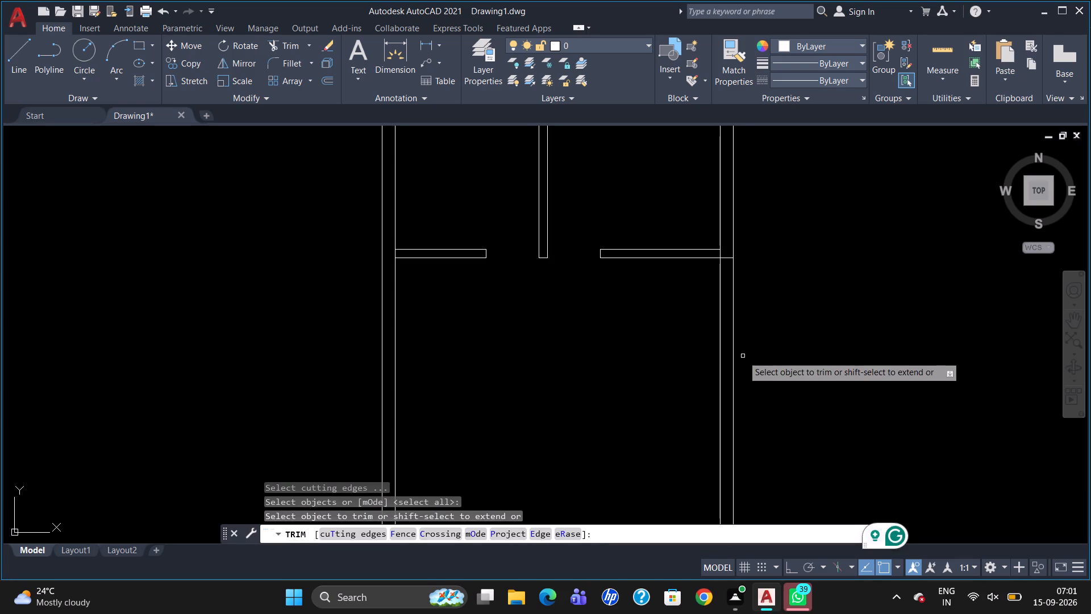
pyautogui.click(721, 254)
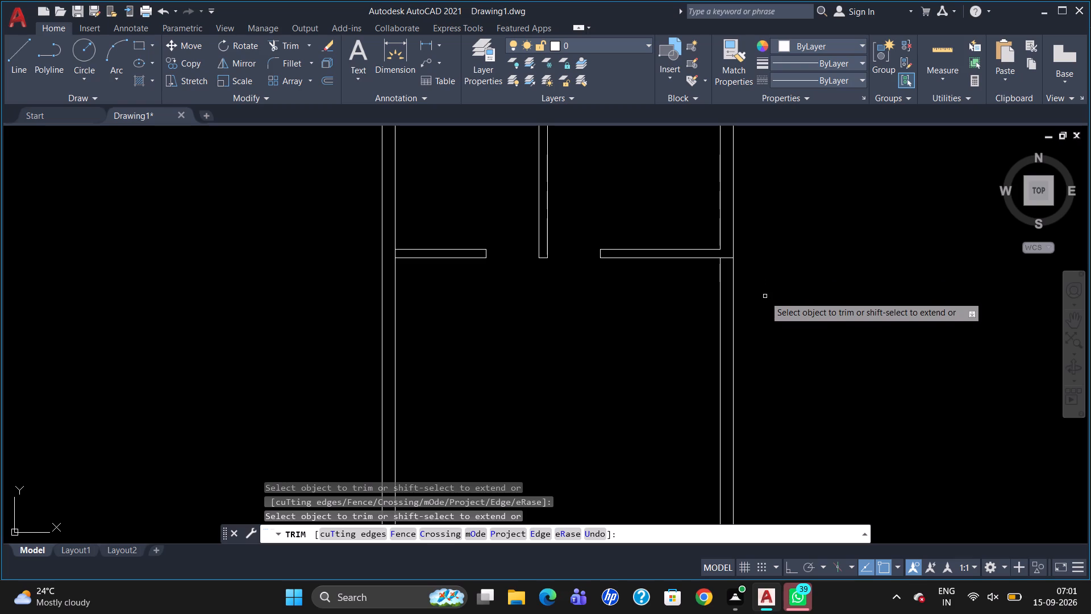
pyautogui.press('Escape')
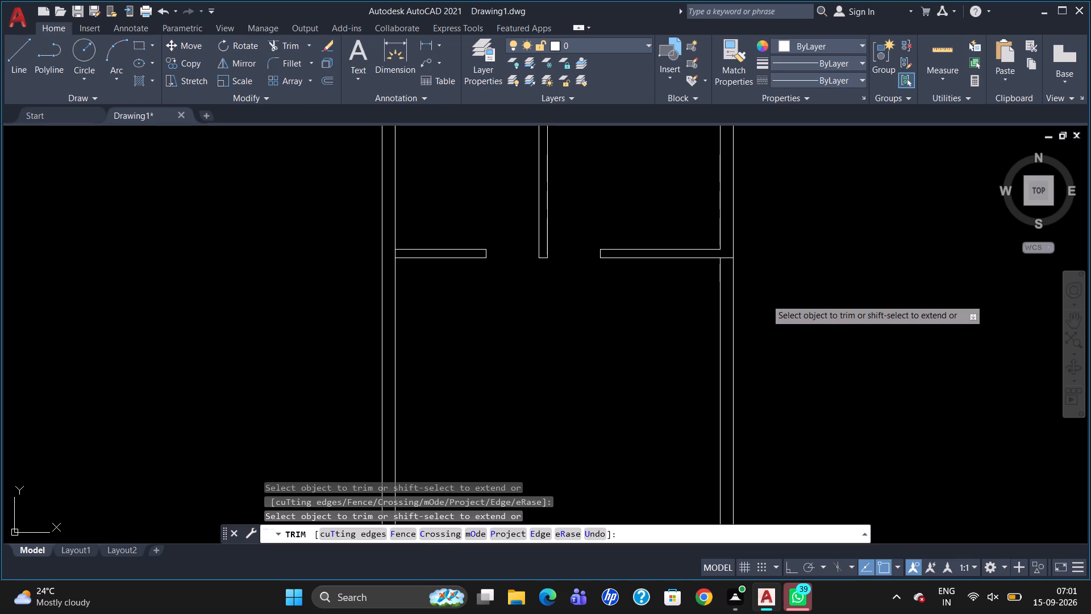
# Draw a horizontal line about 3'-5" leftward from the right wall's outer face, tracked 5' below the partition's lower edge.
pyautogui.press('l')
pyautogui.press('Return')
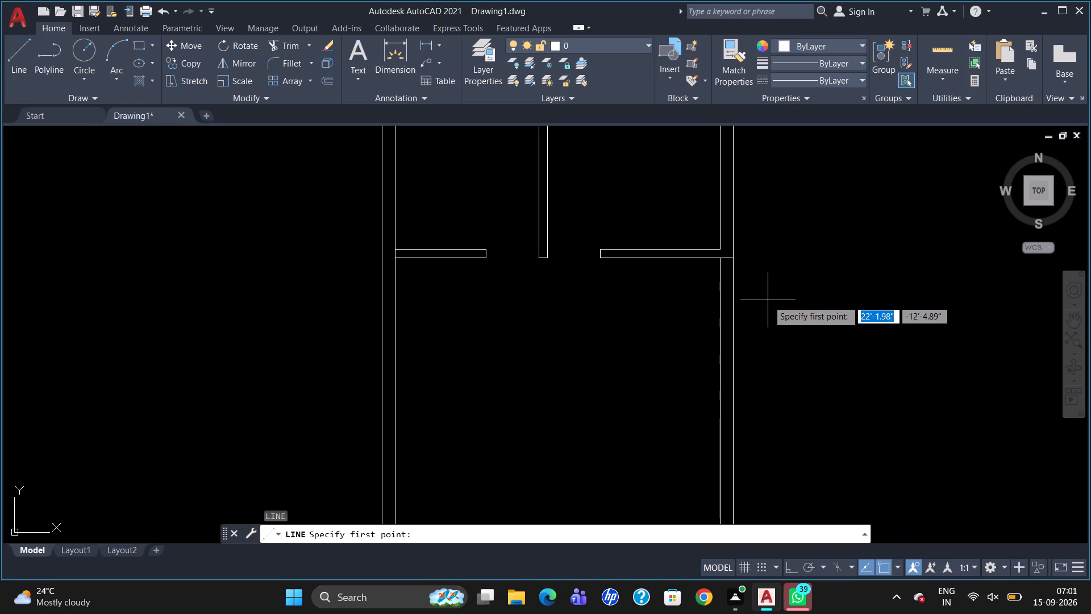
pyautogui.press('t')
pyautogui.press('k')
pyautogui.press('Return')
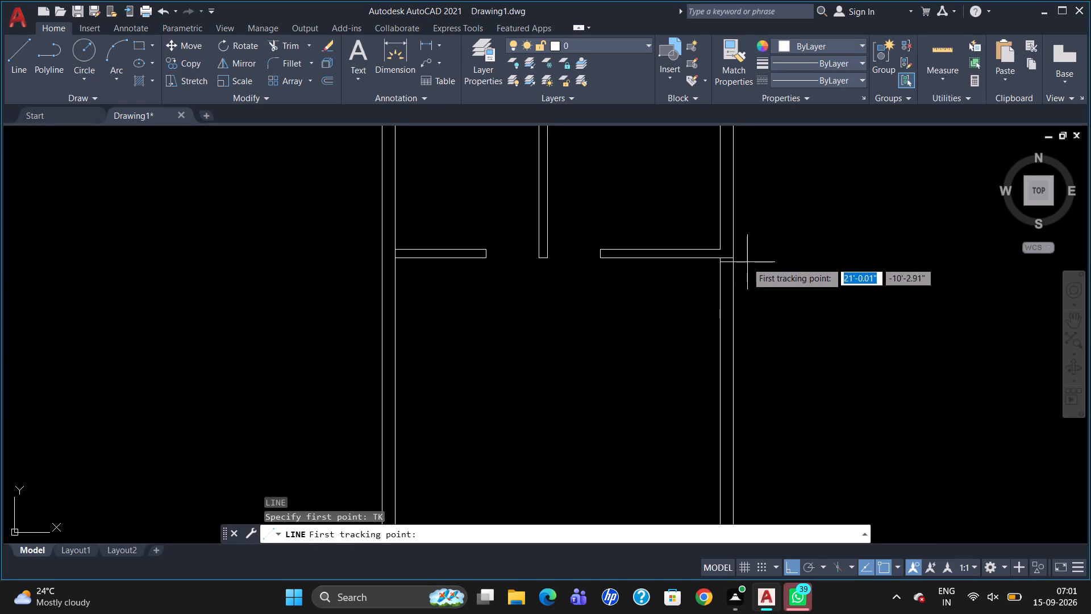
pyautogui.click(730, 262)
pyautogui.write("5'")
pyautogui.press('Return')
pyautogui.press('Return')
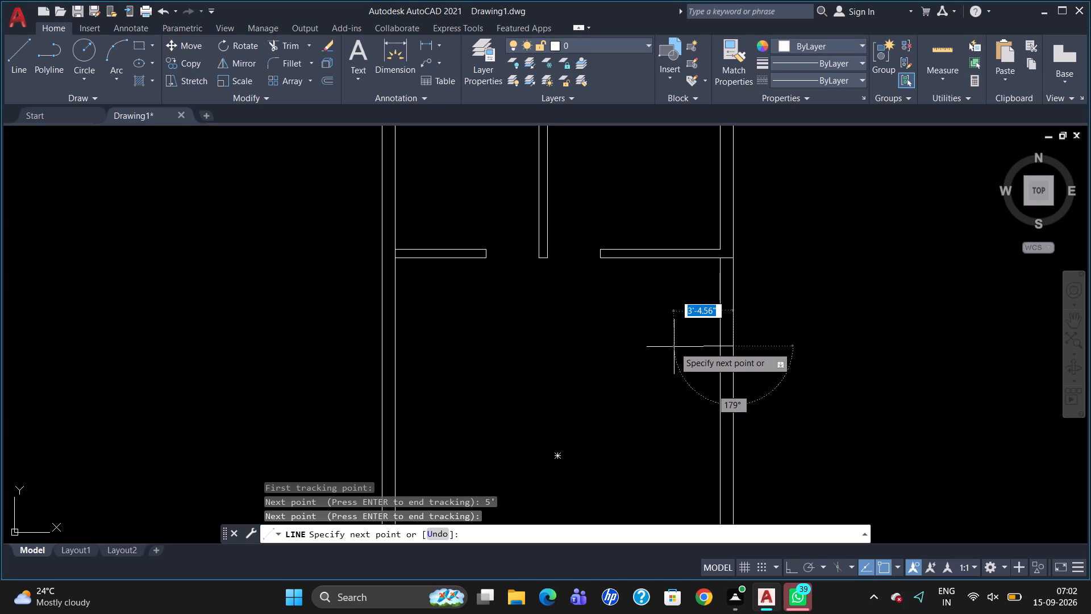
pyautogui.click(674, 346)
pyautogui.press('Escape')
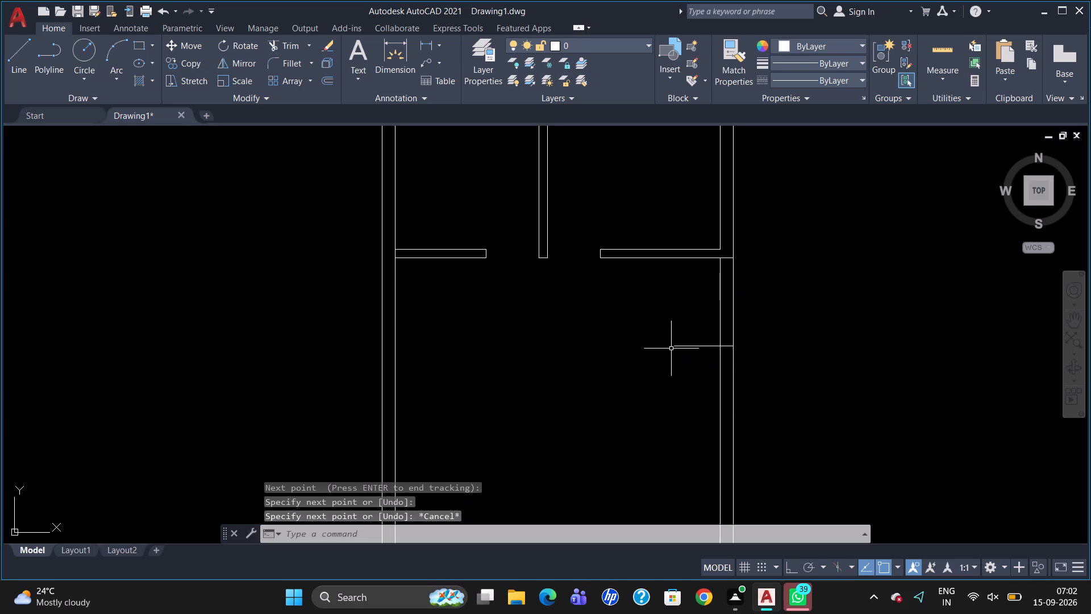
# Trim the right wall's inner line between the horizontal partition and the new horizontal line below it.
pyautogui.write('TR')
pyautogui.press('Return')
pyautogui.press('Return')
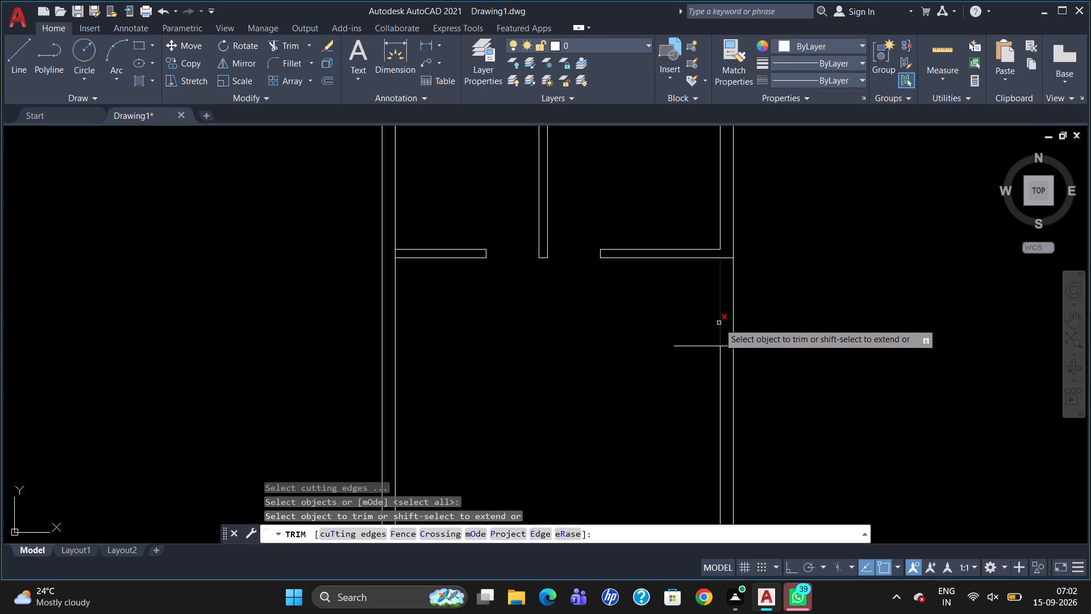
pyautogui.click(719, 323)
pyautogui.press('Escape')
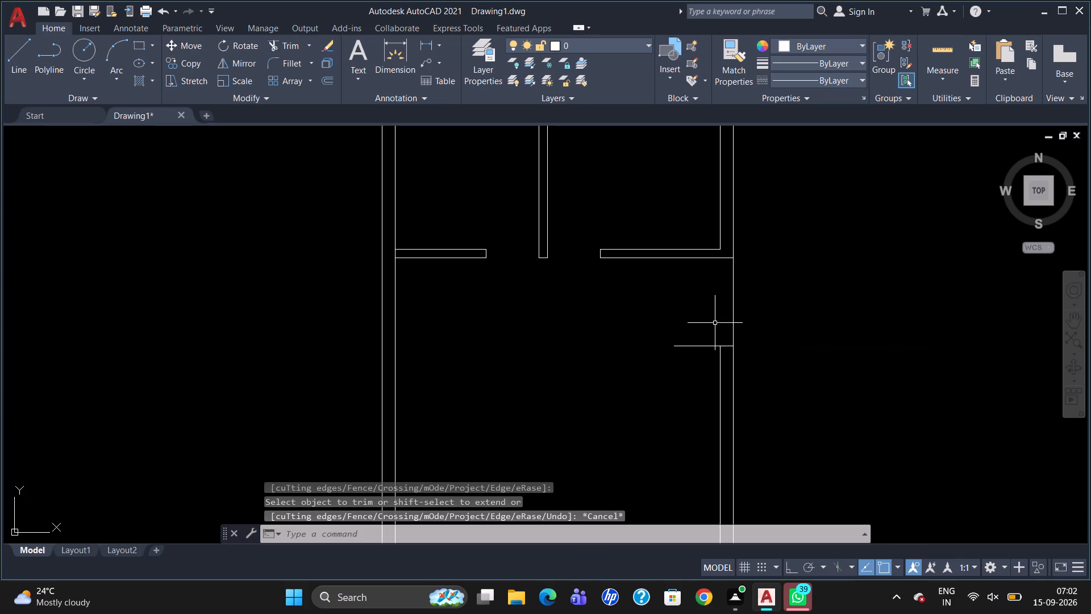
# Draw a vertical line from the partition's lower edge to the horizontal line below, tracked 2' left from the right wall's outer face.
pyautogui.press('l')
pyautogui.press('Return')
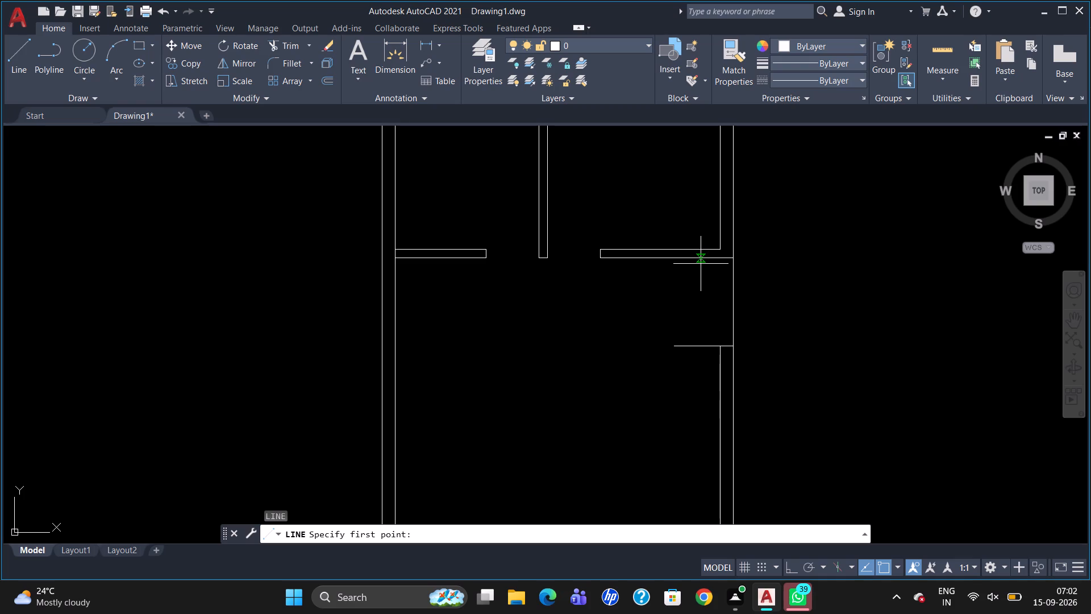
pyautogui.press('Escape')
pyautogui.press('l')
pyautogui.press('Return')
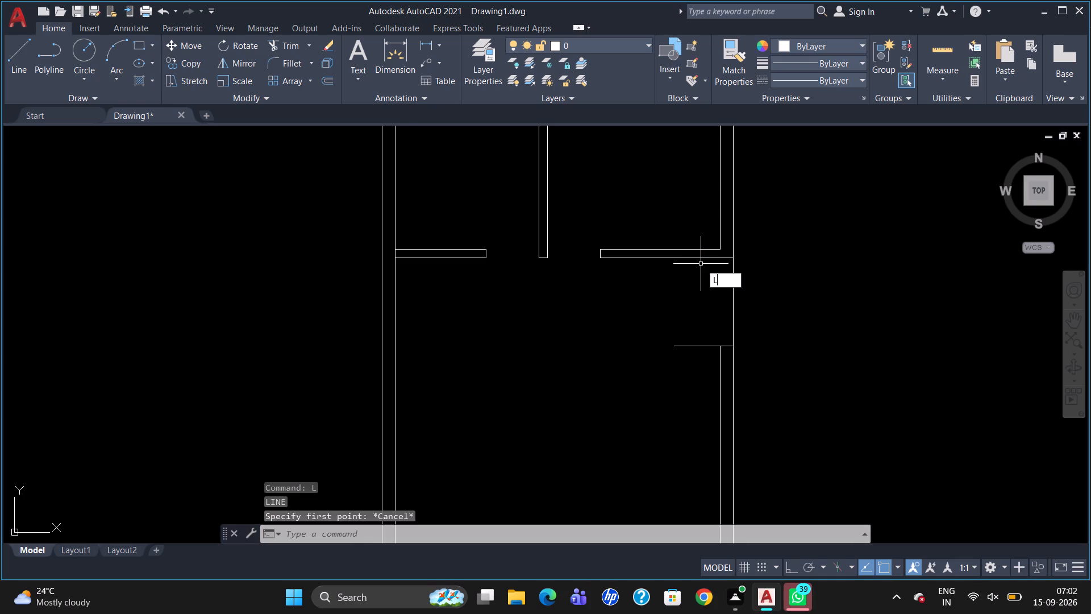
pyautogui.write('TK')
pyautogui.press('Return')
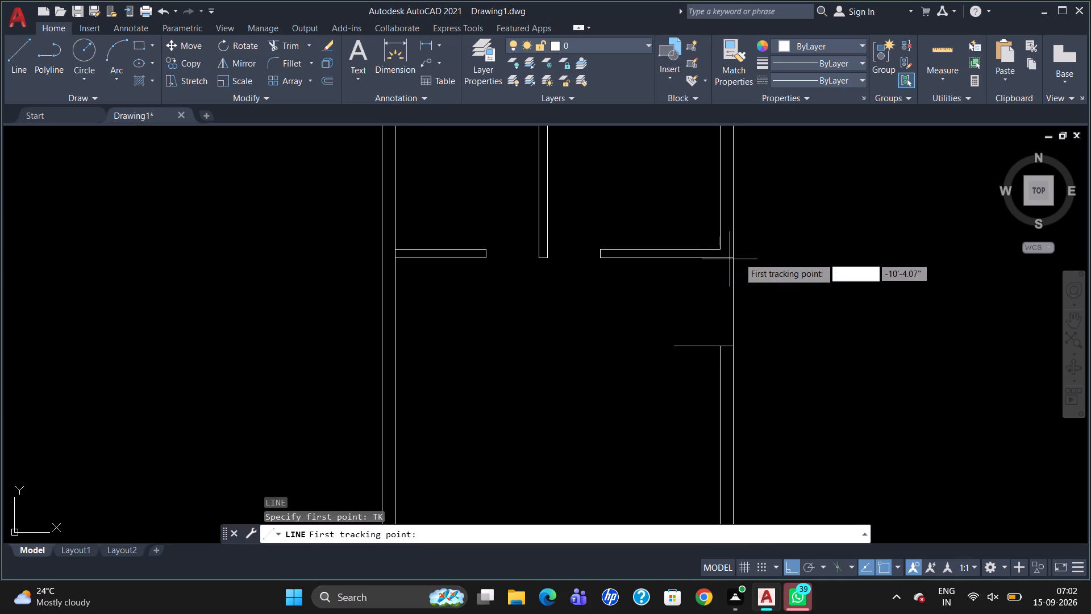
pyautogui.click(730, 260)
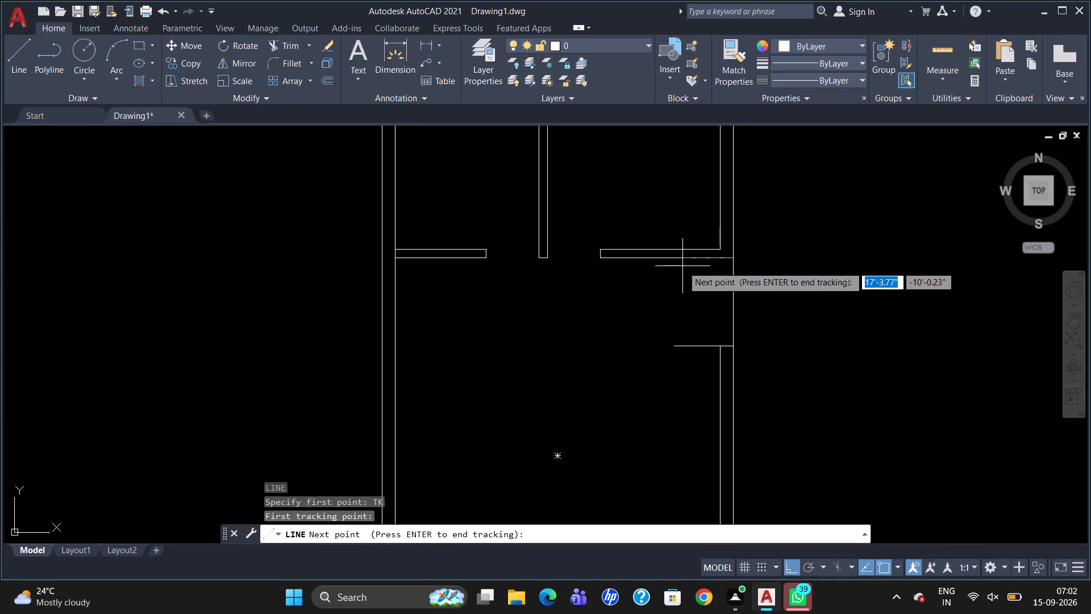
pyautogui.write("2'")
pyautogui.press('Return')
pyautogui.press('Return')
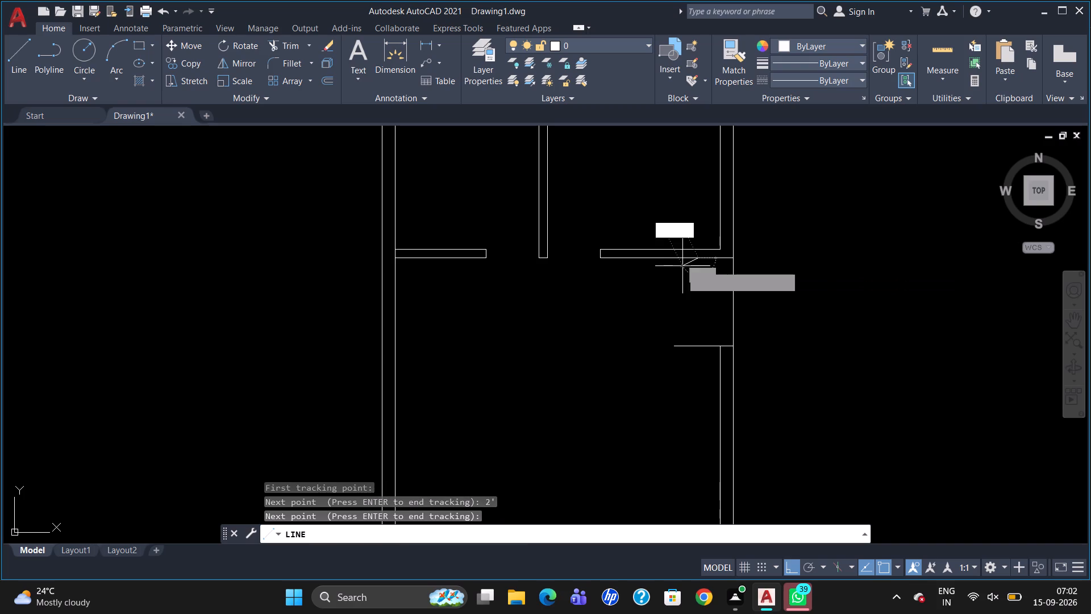
pyautogui.click(699, 347)
pyautogui.press('Escape')
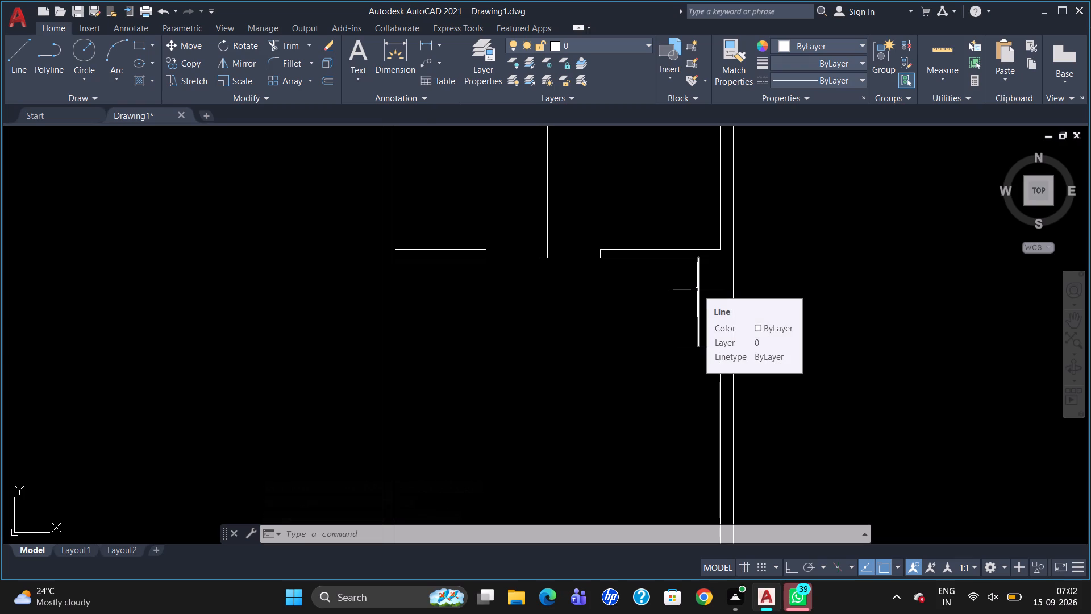
# Measure the recess height along the right wall's outer face using a temporary linear dimension, and erase that dimension.
pyautogui.write('DLI')
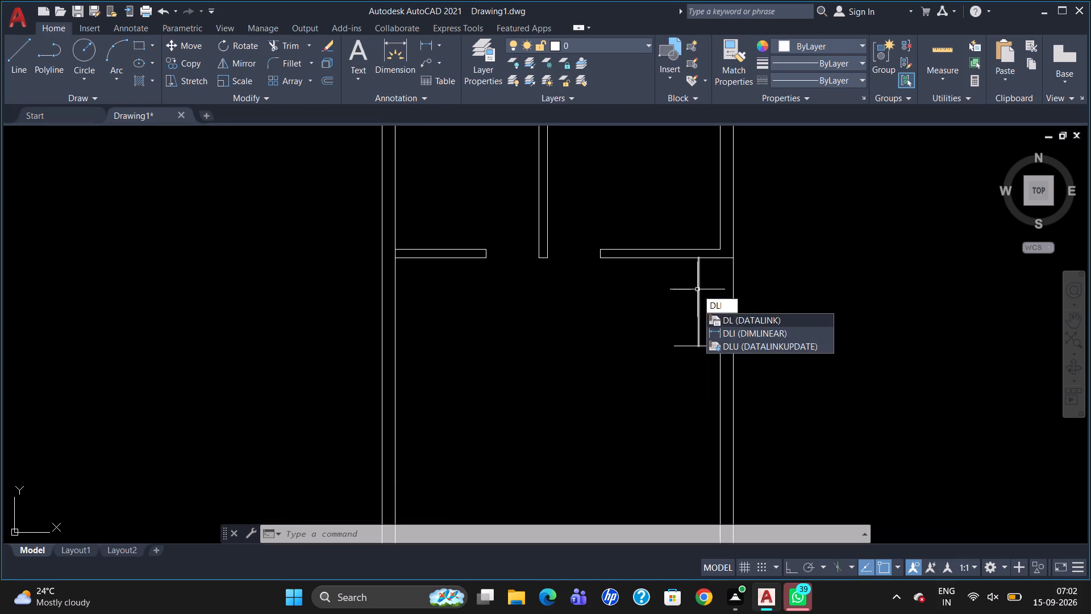
pyautogui.press('Return')
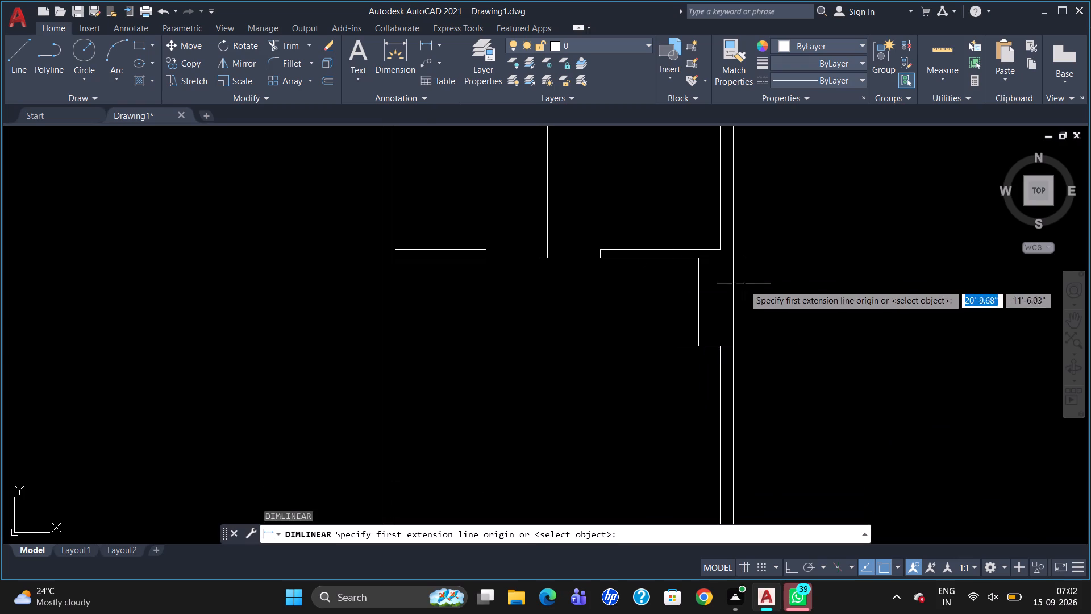
pyautogui.moveTo(731, 259); pyautogui.dragTo(732, 264)
pyautogui.click(730, 349)
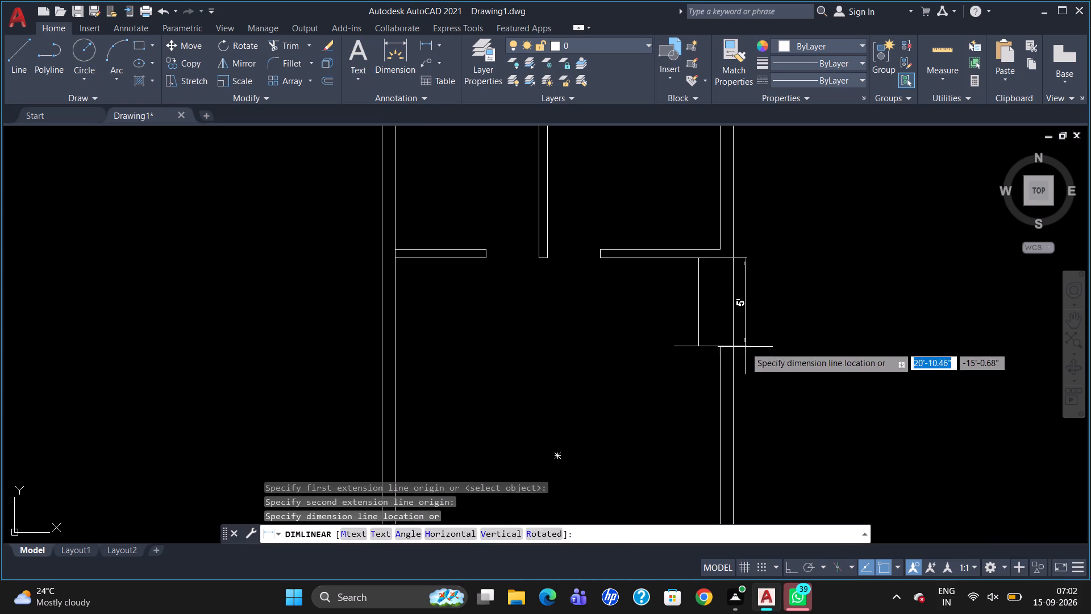
pyautogui.click(745, 347)
pyautogui.click(745, 323)
pyautogui.press('Delete')
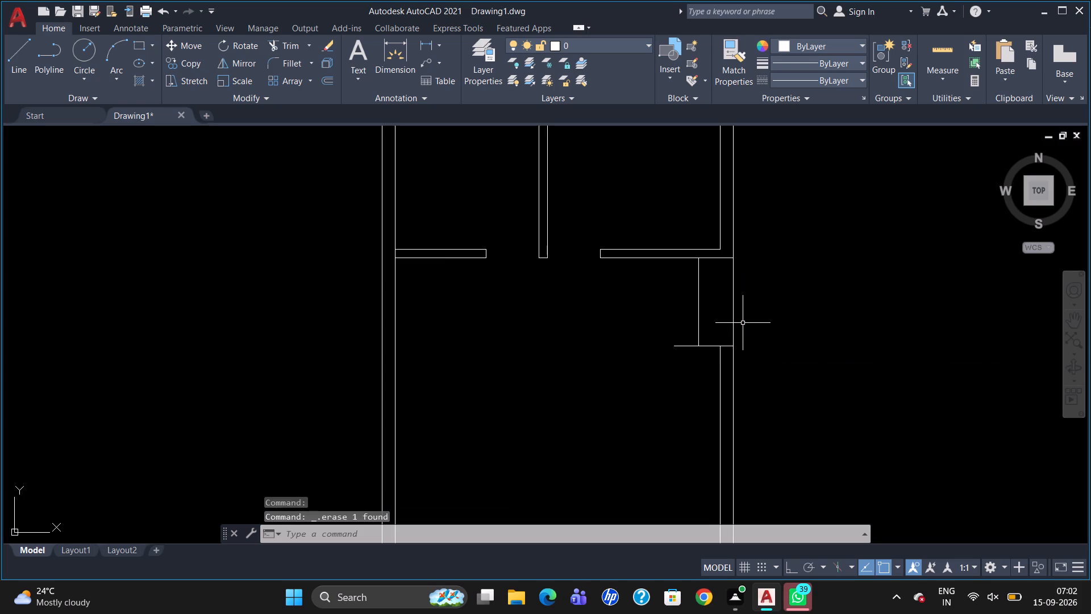
# Erase the vertical line between the partition's lower edge and the horizontal line beside the right wall.
pyautogui.click(697, 302)
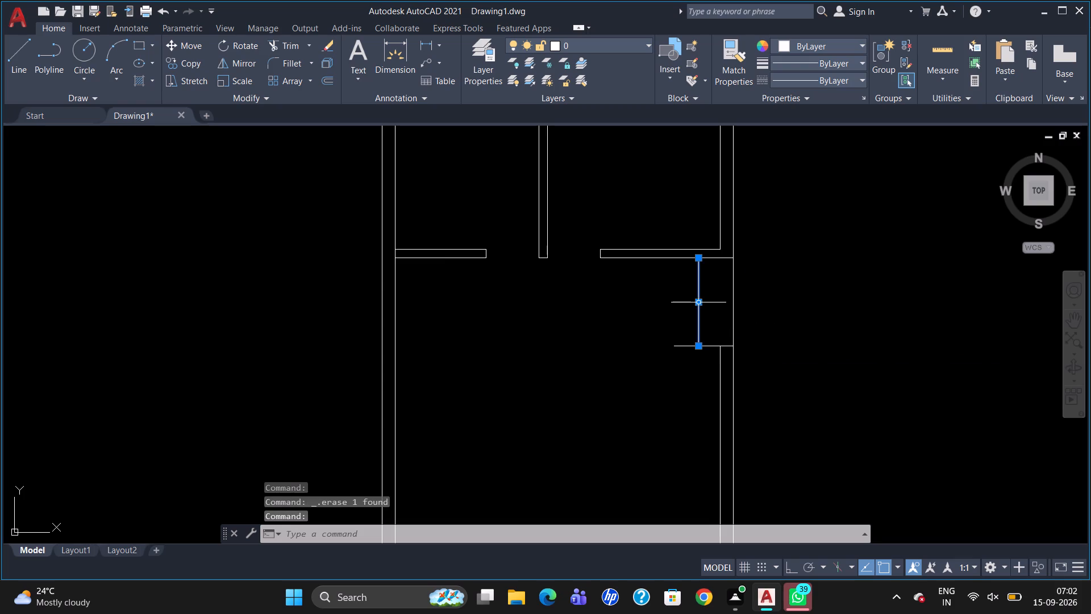
pyautogui.press('Delete')
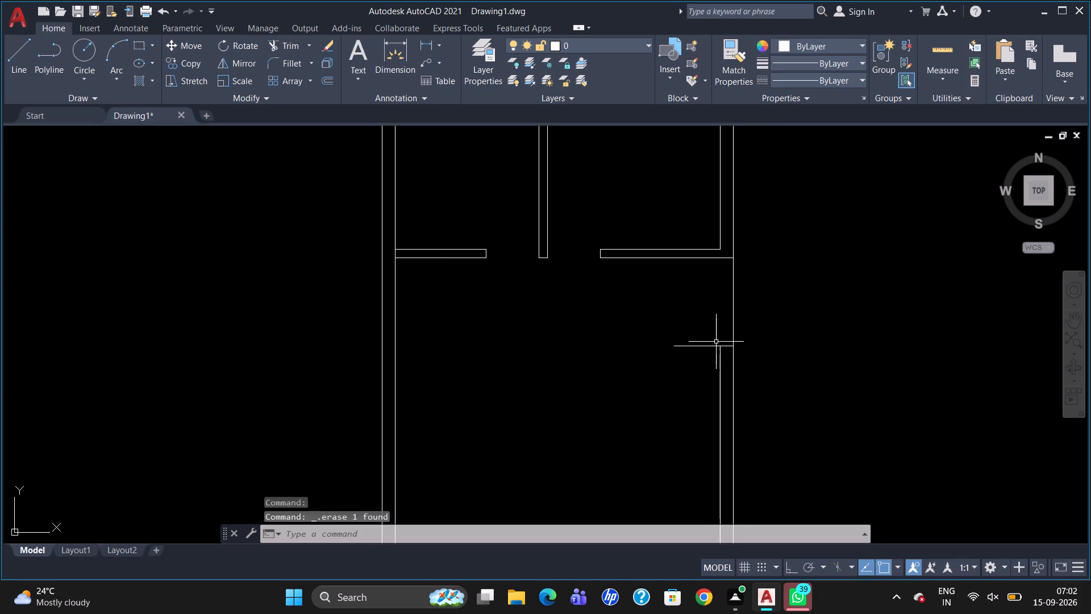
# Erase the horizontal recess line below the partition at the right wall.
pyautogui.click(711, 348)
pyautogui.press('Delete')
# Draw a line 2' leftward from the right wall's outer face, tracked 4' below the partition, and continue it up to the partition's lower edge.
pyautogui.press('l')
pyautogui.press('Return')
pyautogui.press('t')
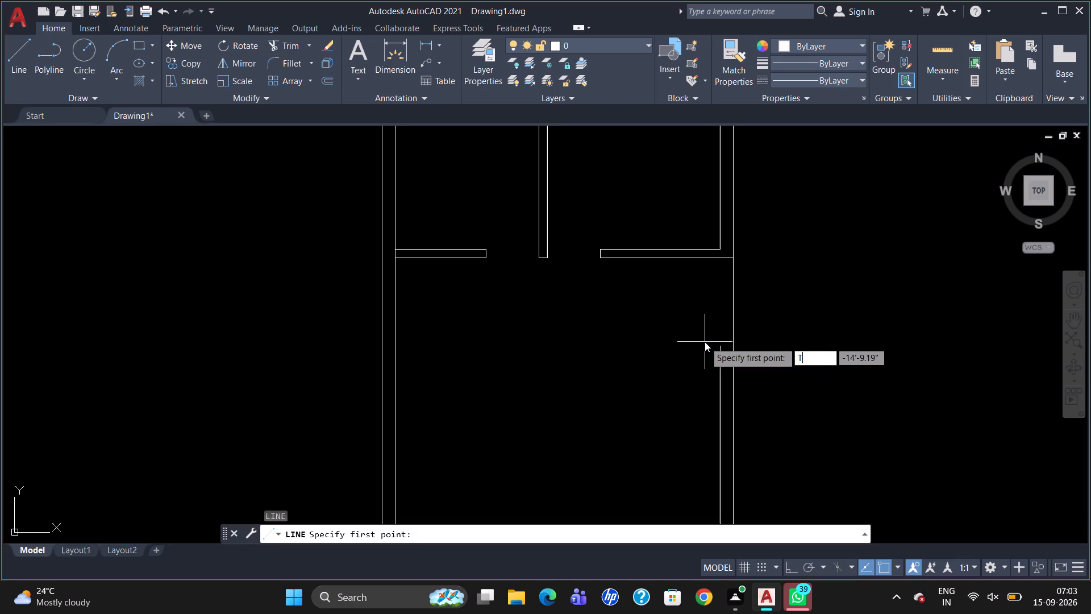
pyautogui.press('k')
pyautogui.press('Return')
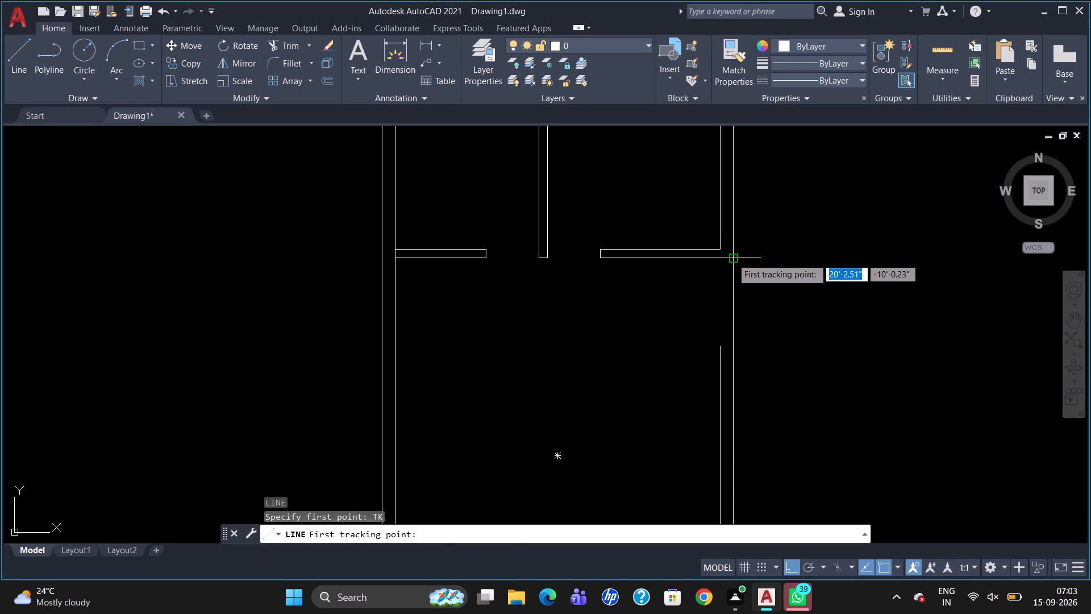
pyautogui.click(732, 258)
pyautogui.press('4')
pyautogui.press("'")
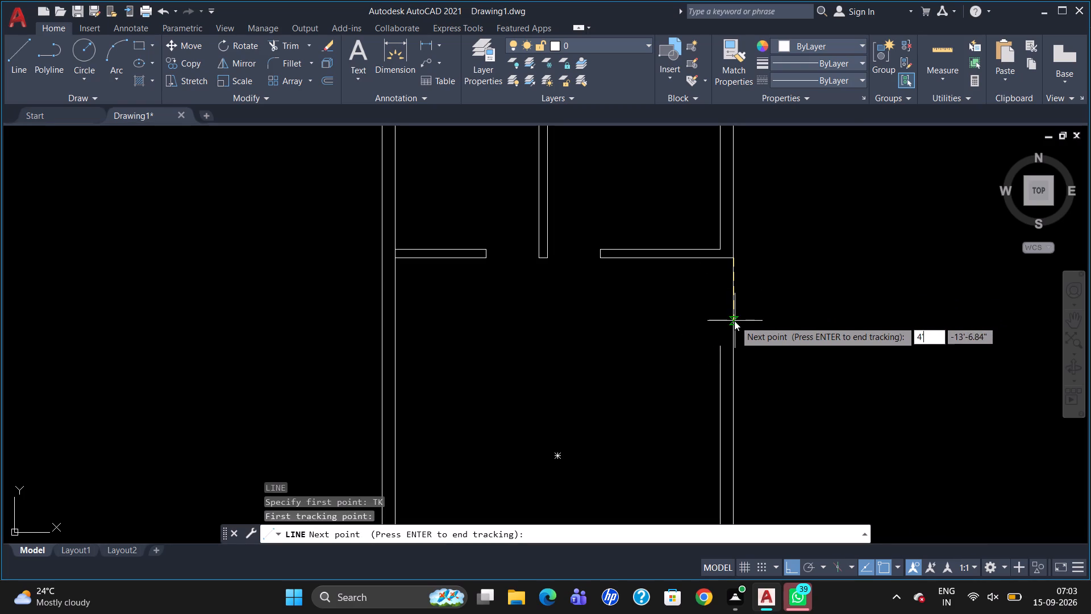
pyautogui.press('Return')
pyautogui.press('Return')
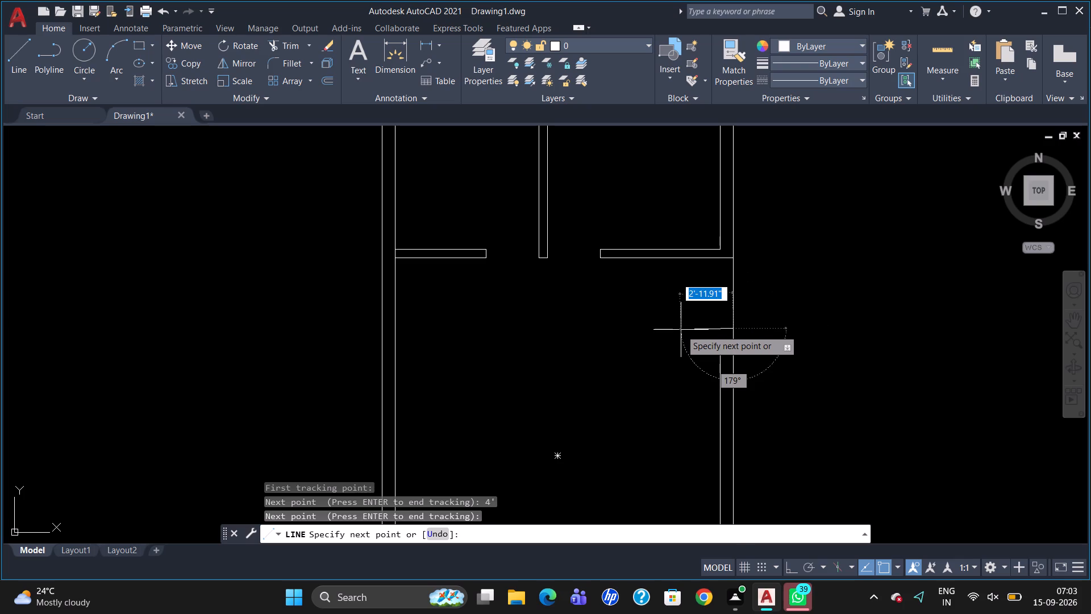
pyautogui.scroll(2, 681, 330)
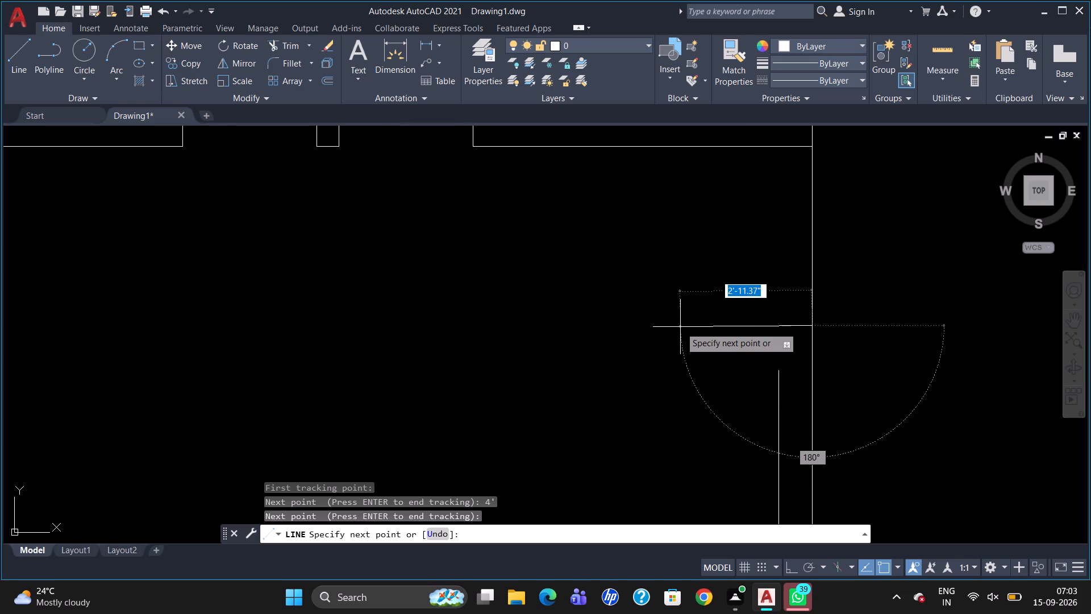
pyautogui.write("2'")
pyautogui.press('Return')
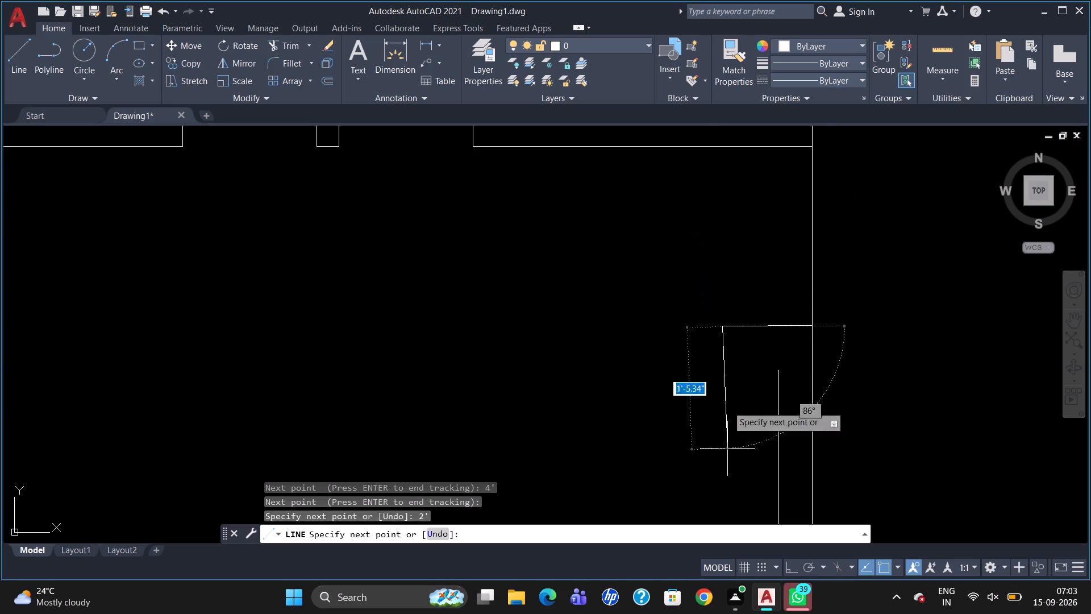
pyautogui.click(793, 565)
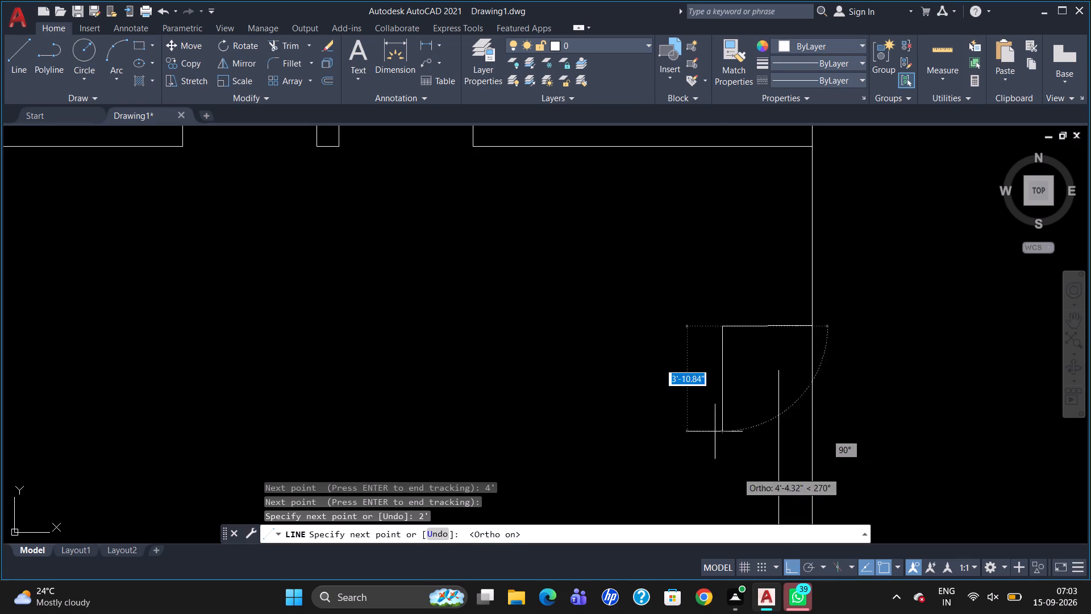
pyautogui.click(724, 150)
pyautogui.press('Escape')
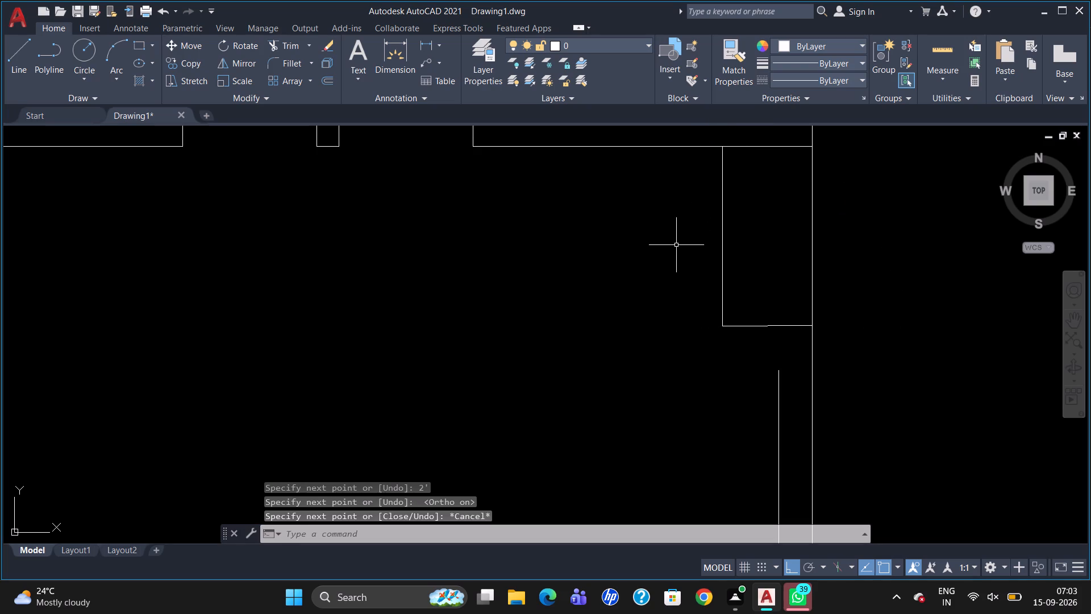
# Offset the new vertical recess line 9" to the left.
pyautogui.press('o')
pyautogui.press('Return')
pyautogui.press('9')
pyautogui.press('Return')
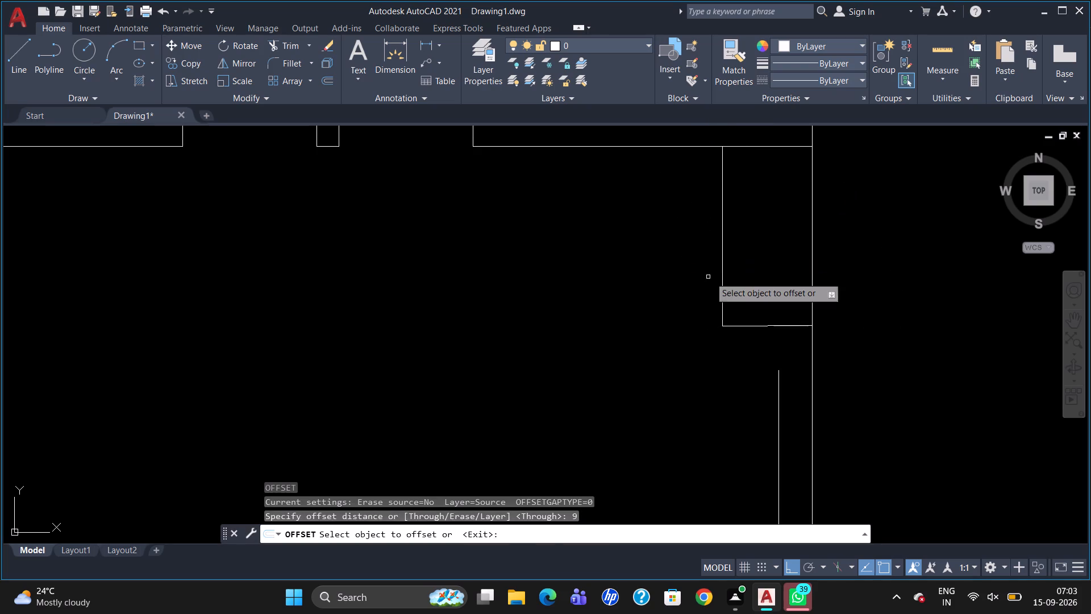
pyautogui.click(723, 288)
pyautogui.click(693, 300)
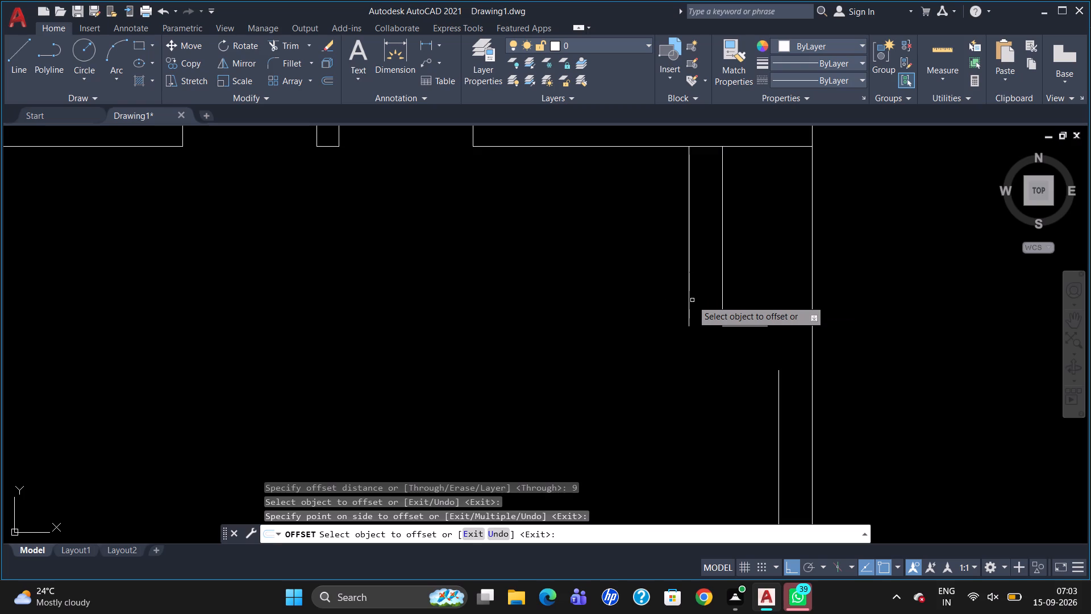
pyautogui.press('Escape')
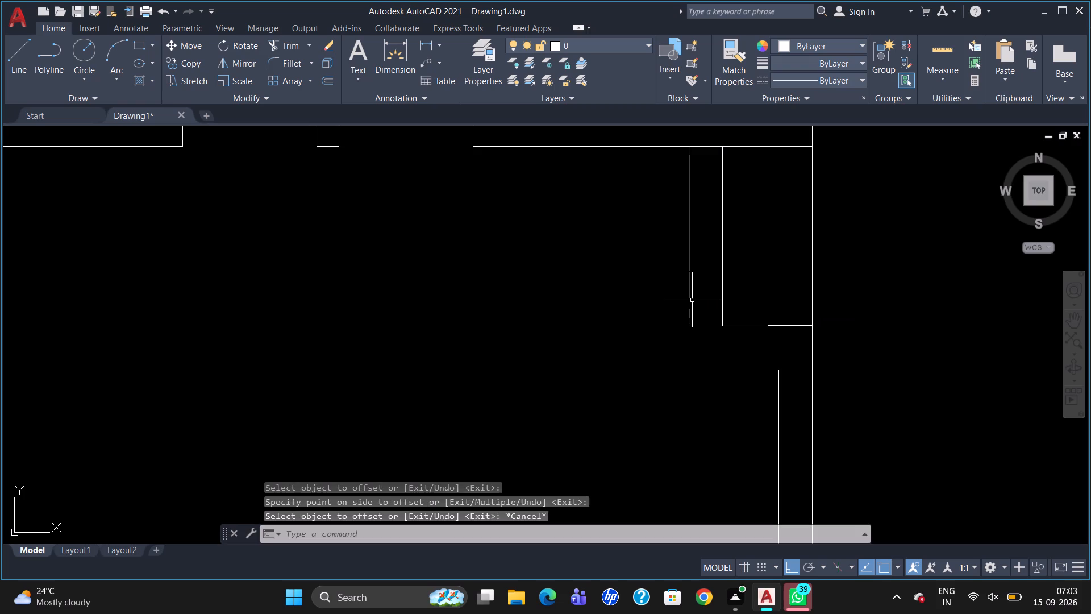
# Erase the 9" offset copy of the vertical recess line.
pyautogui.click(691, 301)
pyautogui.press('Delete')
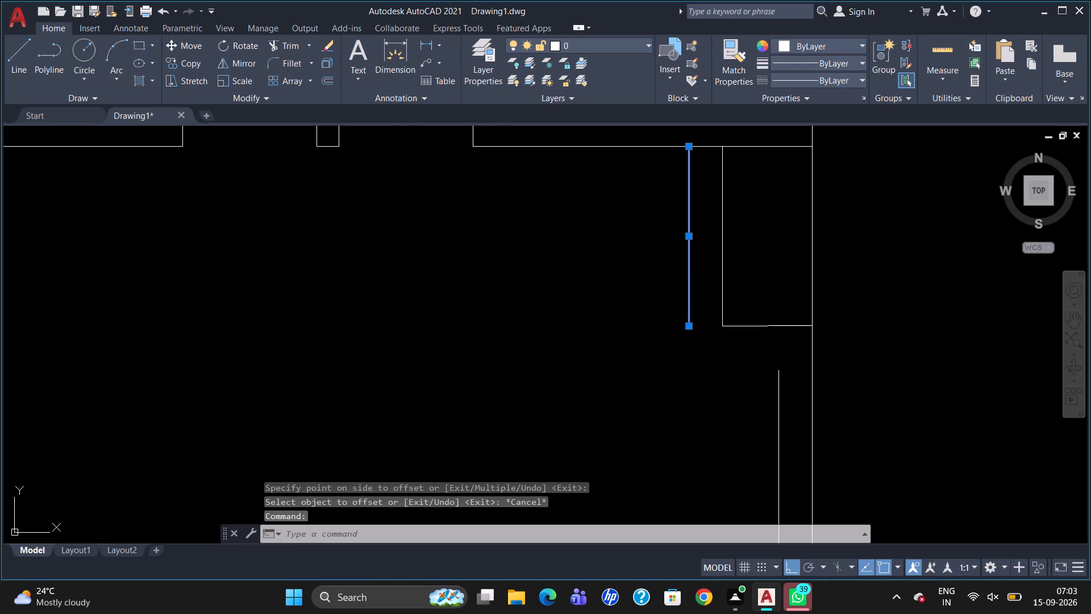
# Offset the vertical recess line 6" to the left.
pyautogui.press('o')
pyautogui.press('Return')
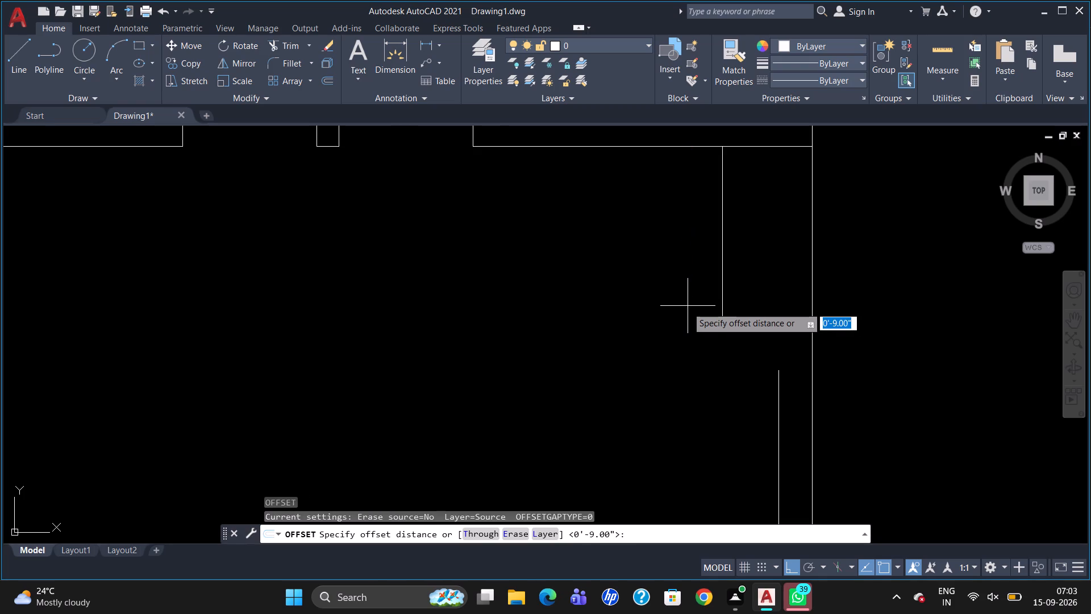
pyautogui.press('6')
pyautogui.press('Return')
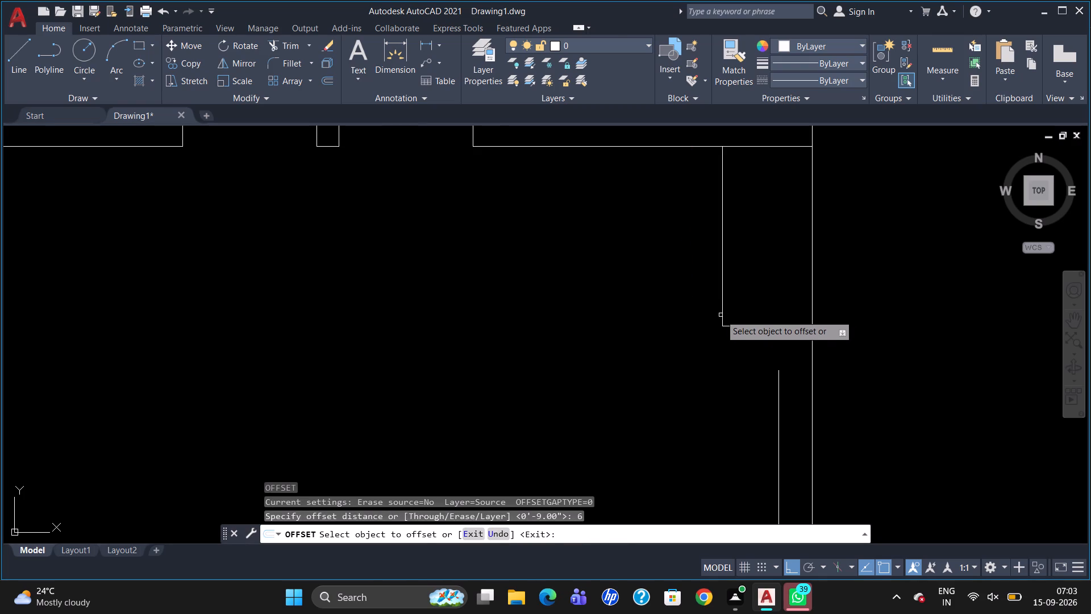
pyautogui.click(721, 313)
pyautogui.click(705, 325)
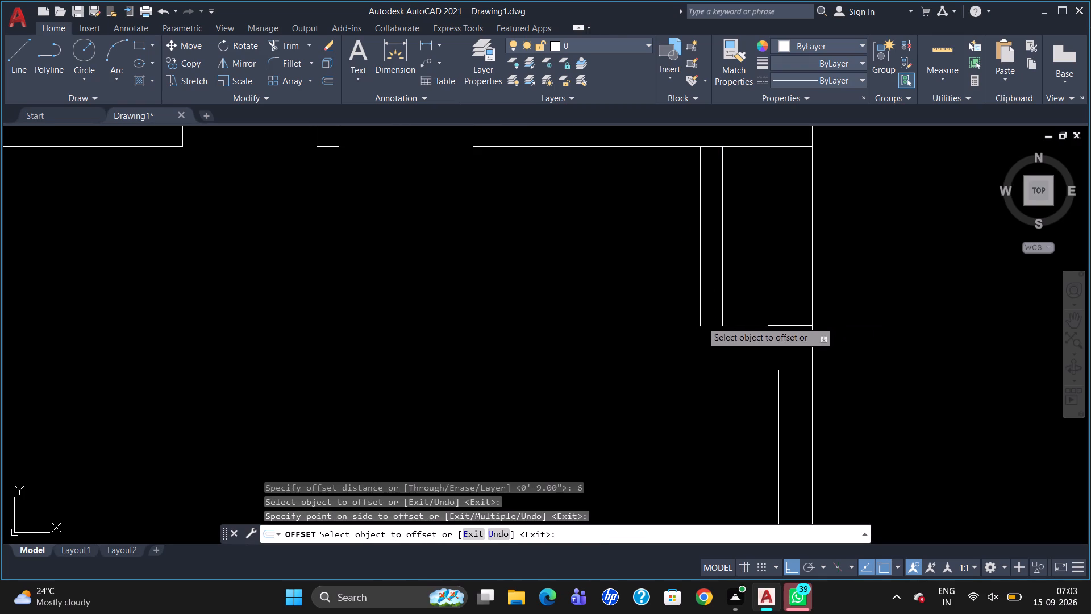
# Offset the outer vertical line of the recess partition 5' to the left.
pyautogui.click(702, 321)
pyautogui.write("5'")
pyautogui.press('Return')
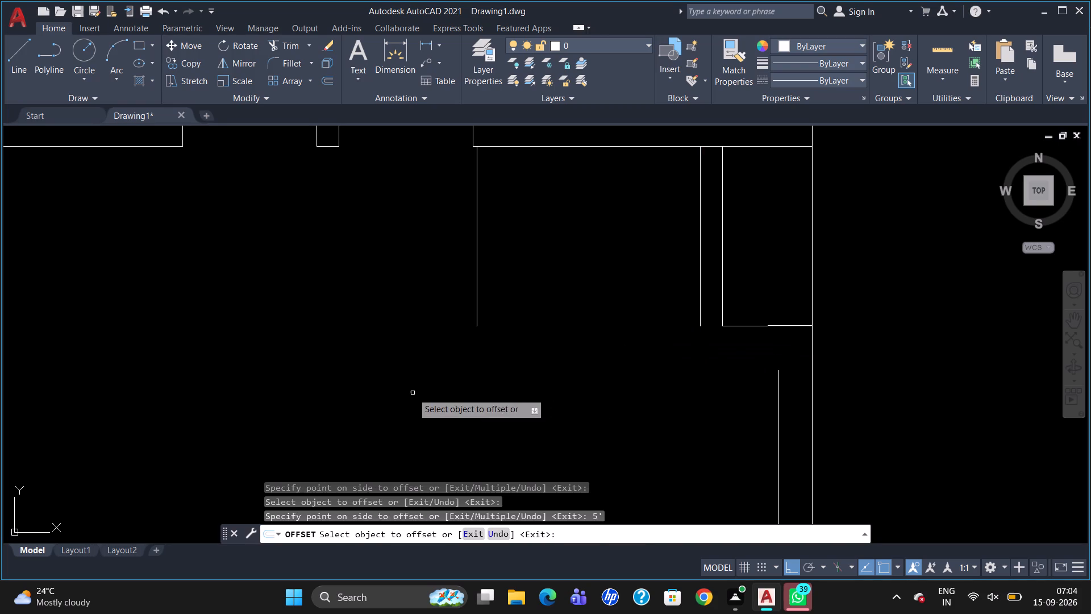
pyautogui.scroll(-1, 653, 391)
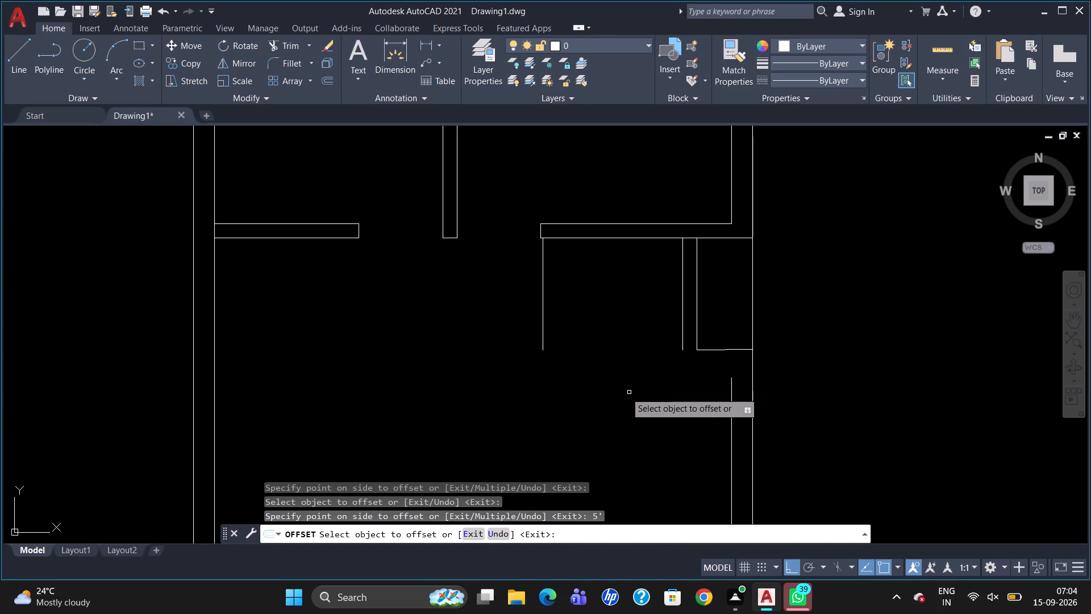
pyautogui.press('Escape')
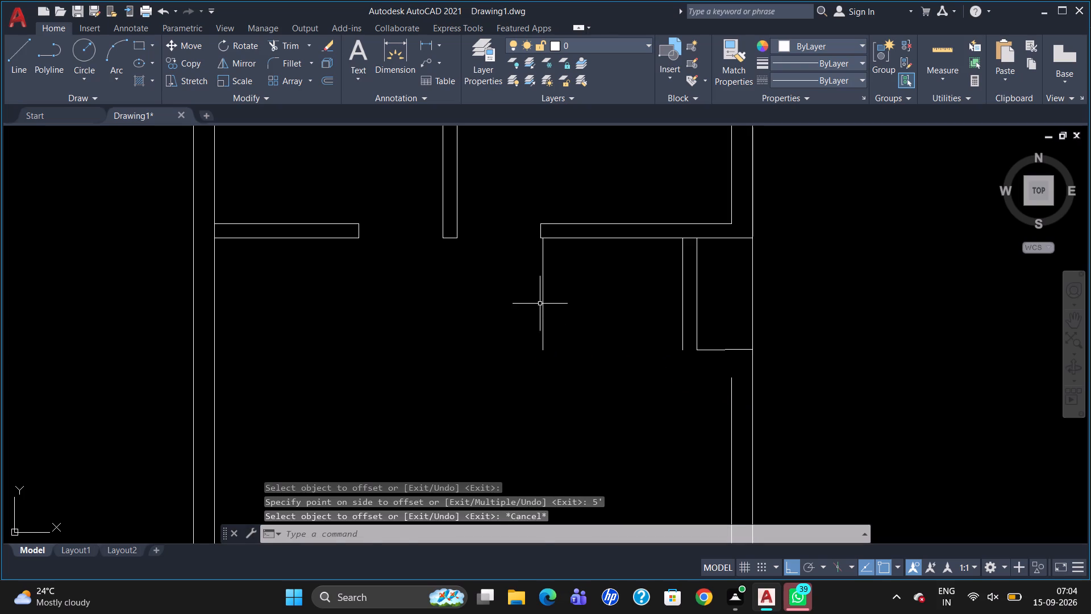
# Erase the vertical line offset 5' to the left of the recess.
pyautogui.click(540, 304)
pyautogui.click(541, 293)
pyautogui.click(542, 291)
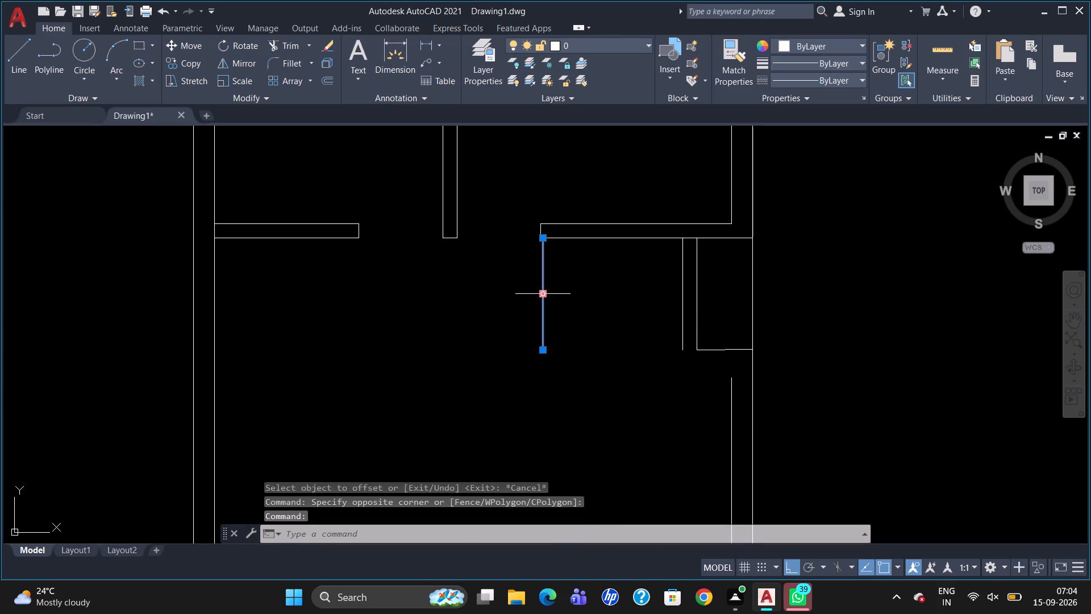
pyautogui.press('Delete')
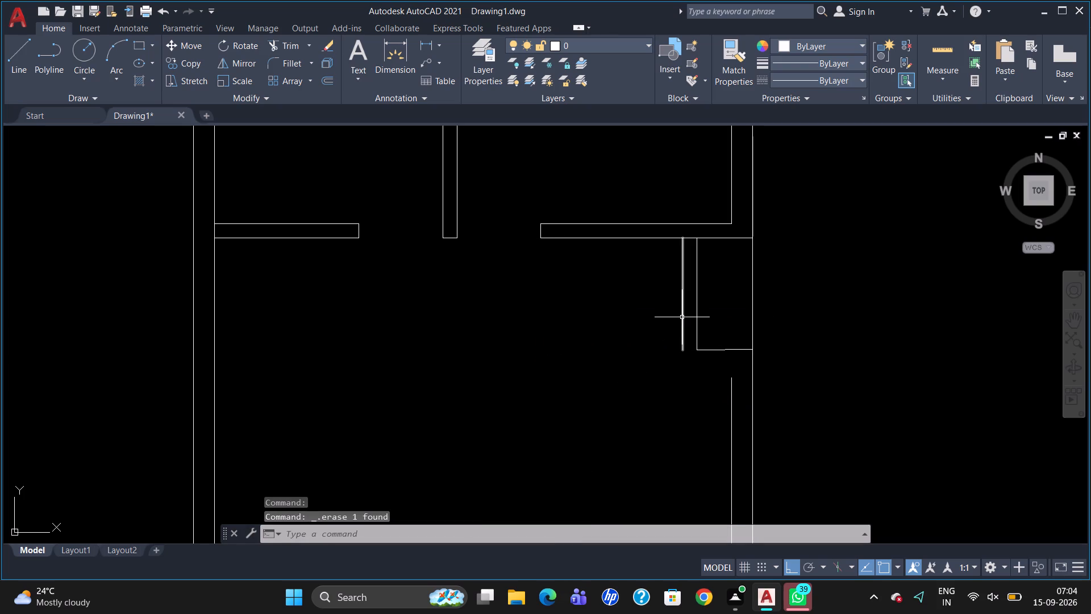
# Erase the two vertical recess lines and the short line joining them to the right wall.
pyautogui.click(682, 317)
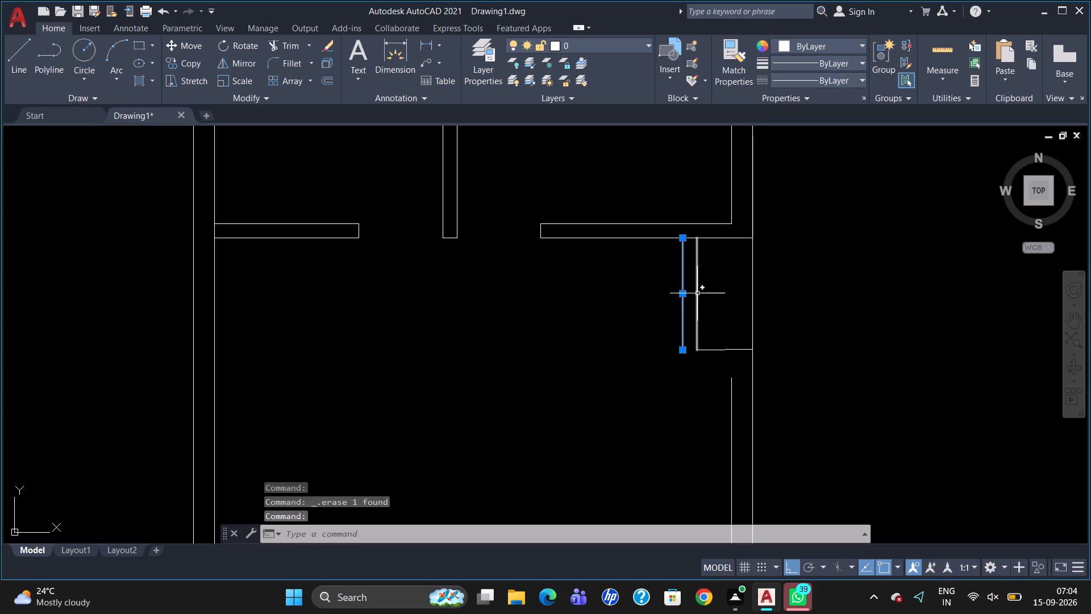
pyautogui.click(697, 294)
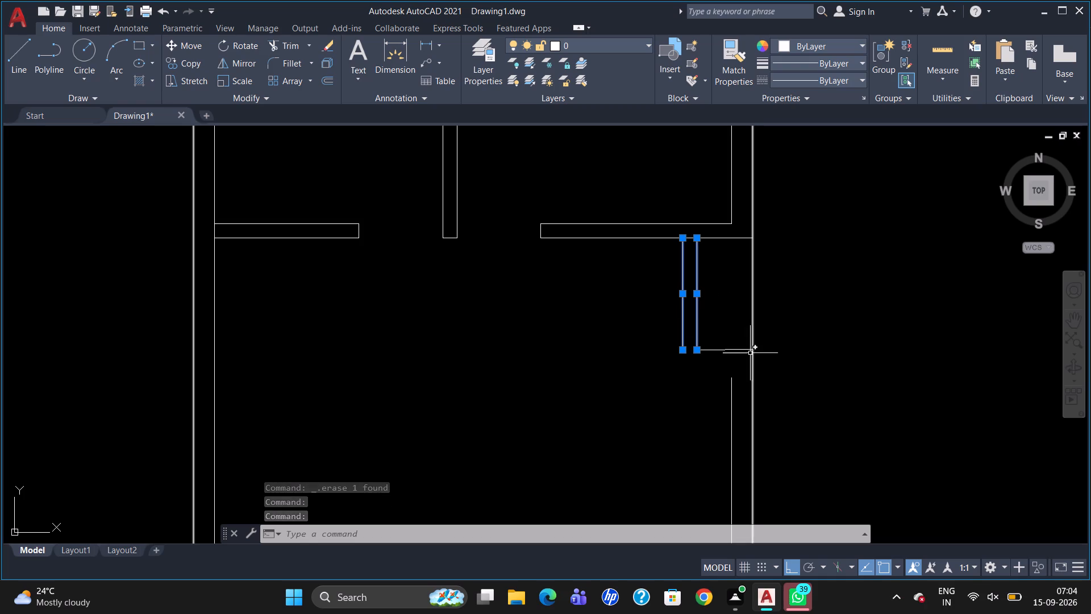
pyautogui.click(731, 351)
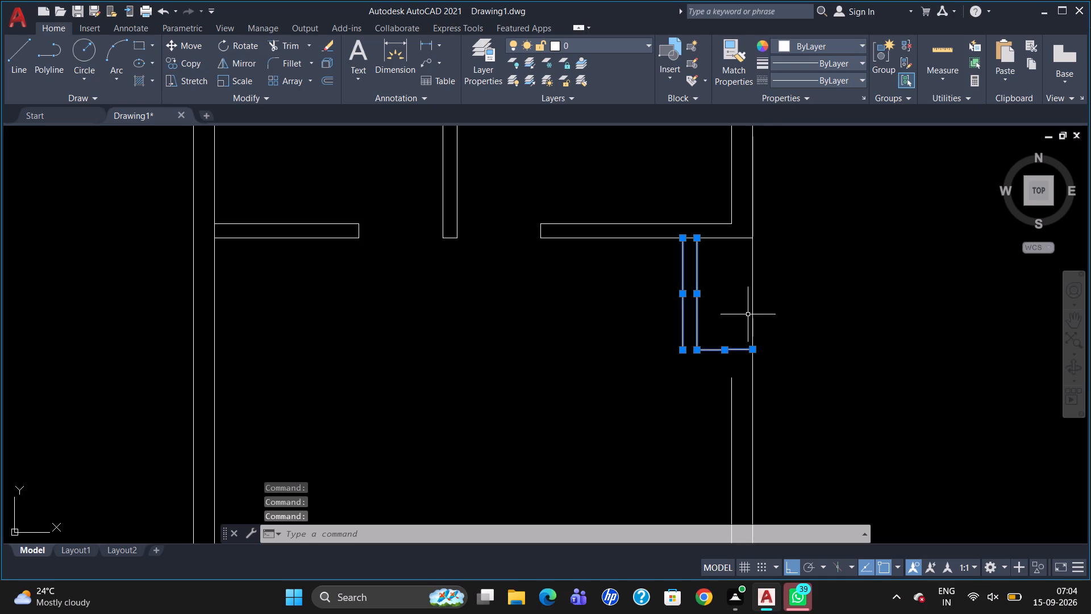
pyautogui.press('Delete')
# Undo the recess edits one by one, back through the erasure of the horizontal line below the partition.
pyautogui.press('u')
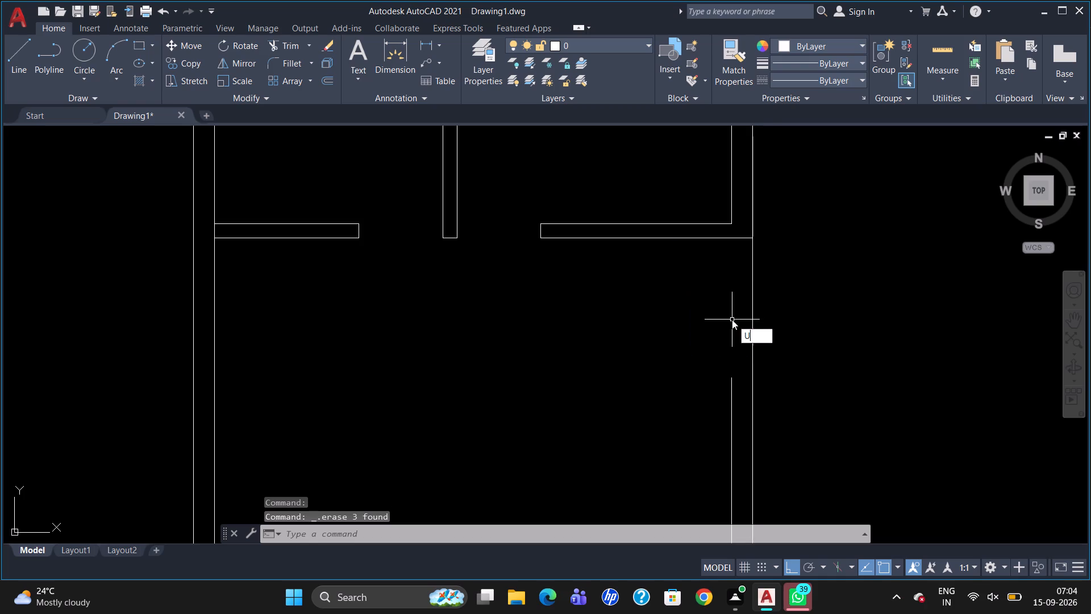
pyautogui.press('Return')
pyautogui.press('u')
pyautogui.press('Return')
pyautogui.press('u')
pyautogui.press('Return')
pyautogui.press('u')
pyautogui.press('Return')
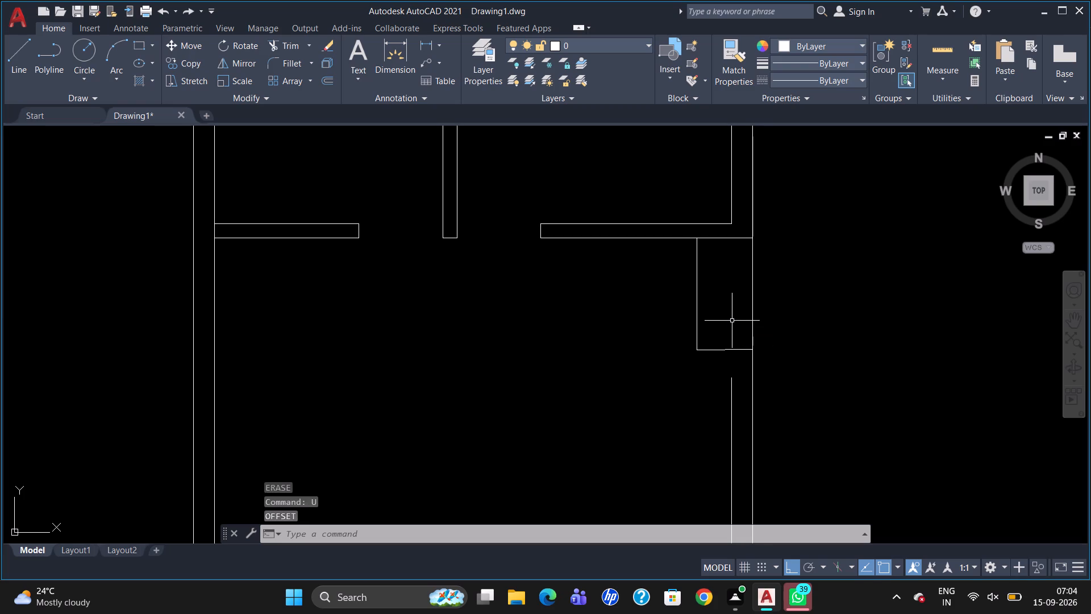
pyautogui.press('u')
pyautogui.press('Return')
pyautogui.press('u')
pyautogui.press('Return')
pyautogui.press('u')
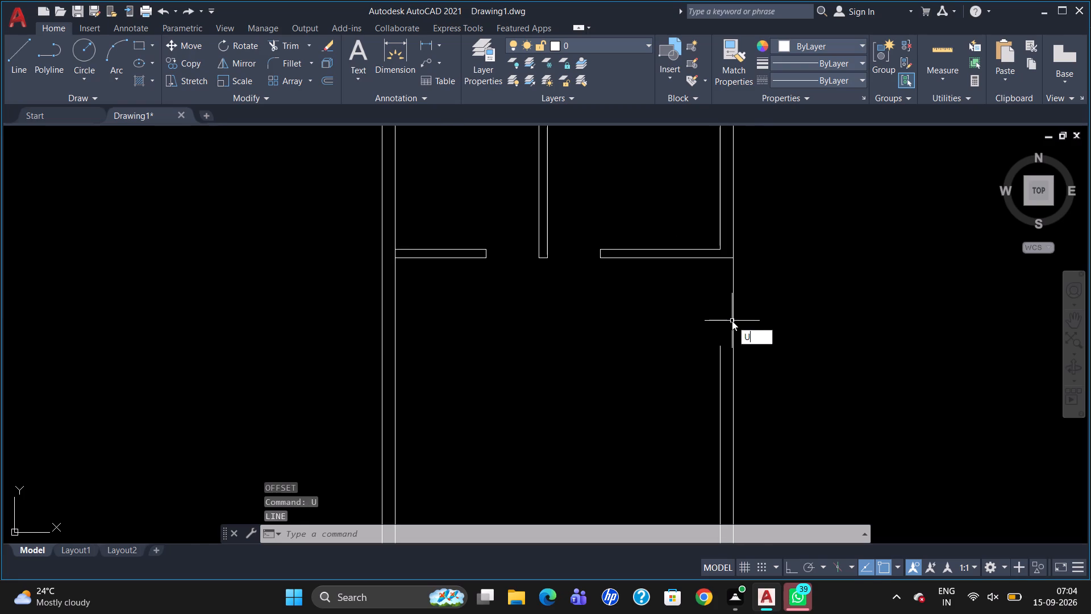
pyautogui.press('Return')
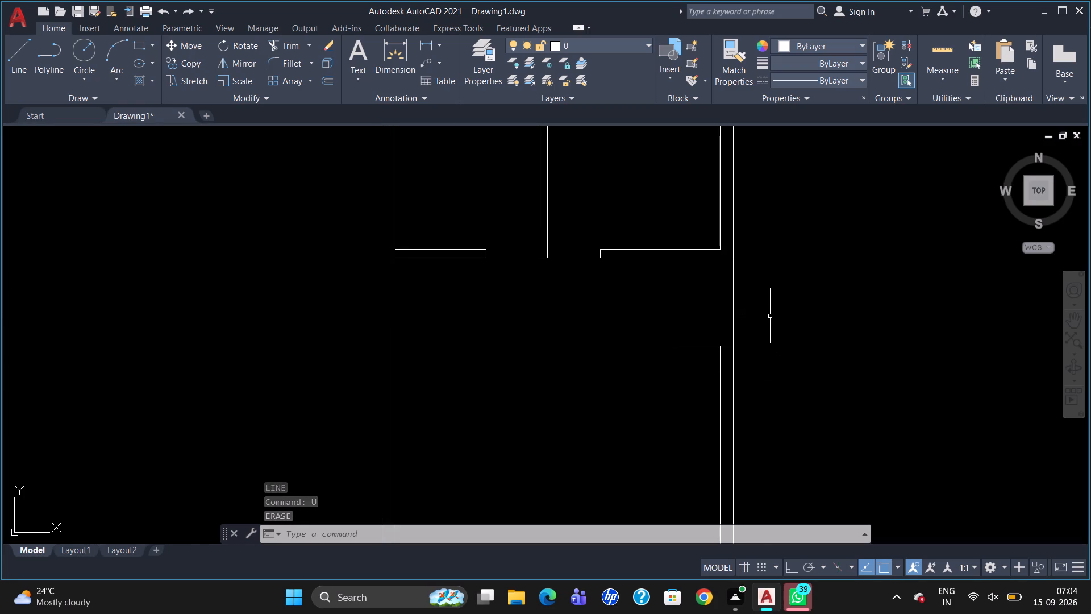
# Measure the recess height along the right wall's outer line with a temporary linear dimension, and delete the dimension.
pyautogui.write('DLI')
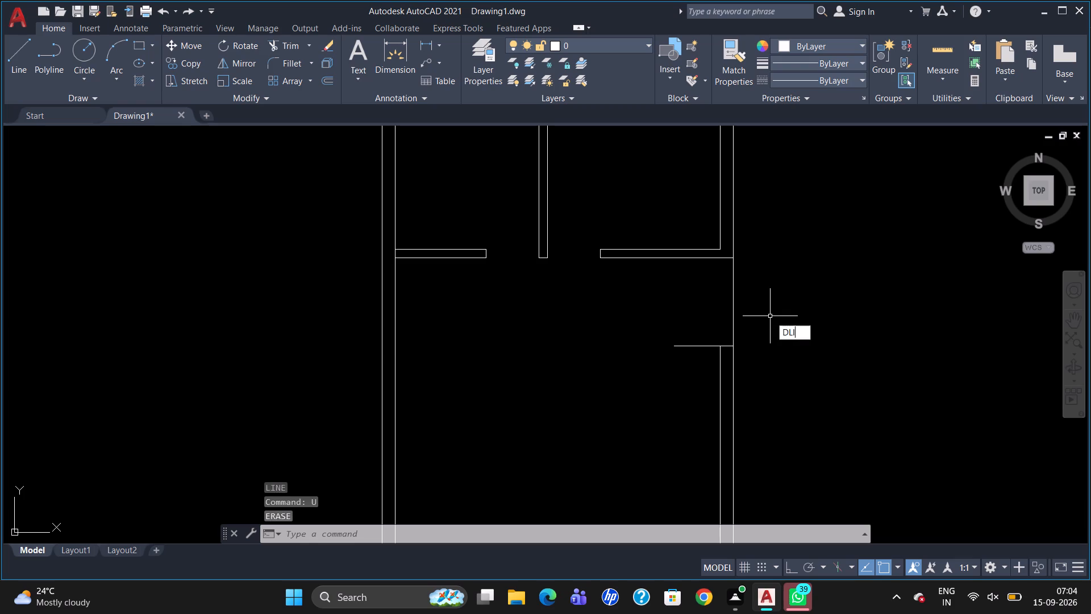
pyautogui.press('Return')
pyautogui.moveTo(734, 259); pyautogui.dragTo(736, 264)
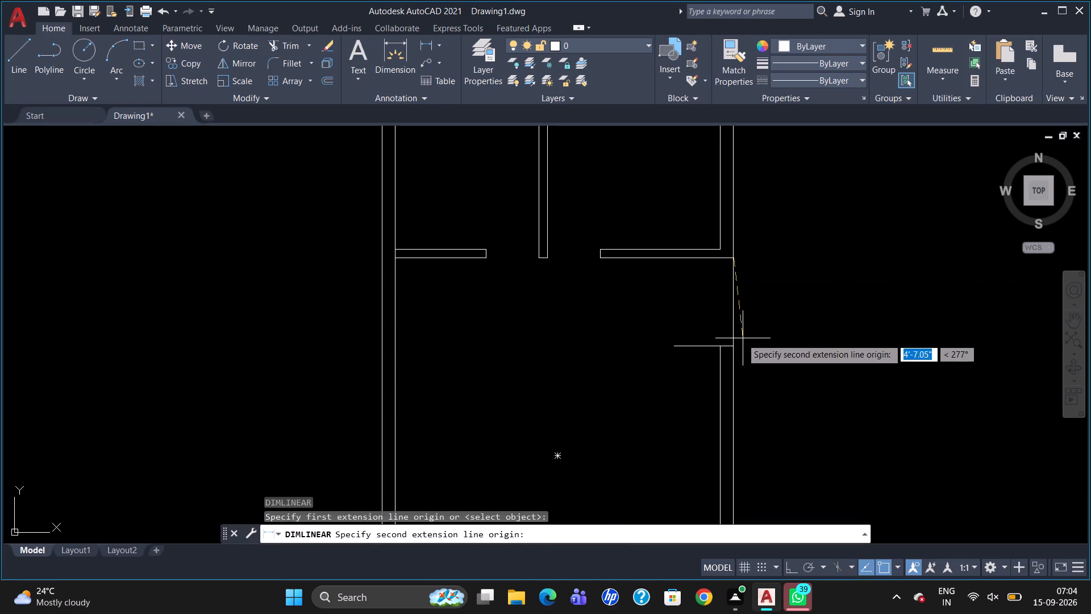
pyautogui.click(728, 342)
pyautogui.click(746, 337)
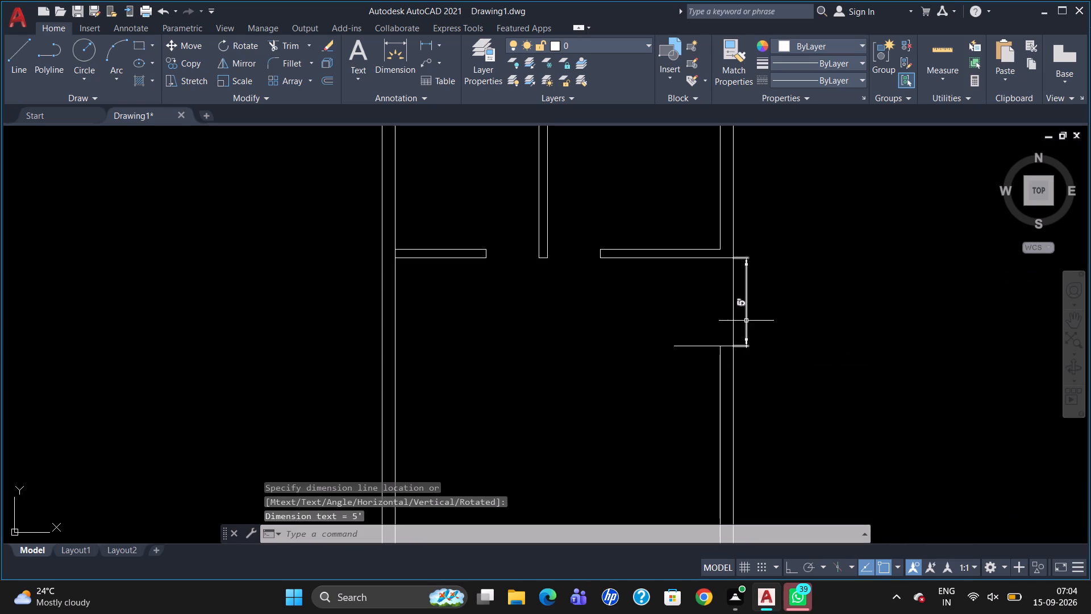
pyautogui.click(746, 321)
pyautogui.press('Delete')
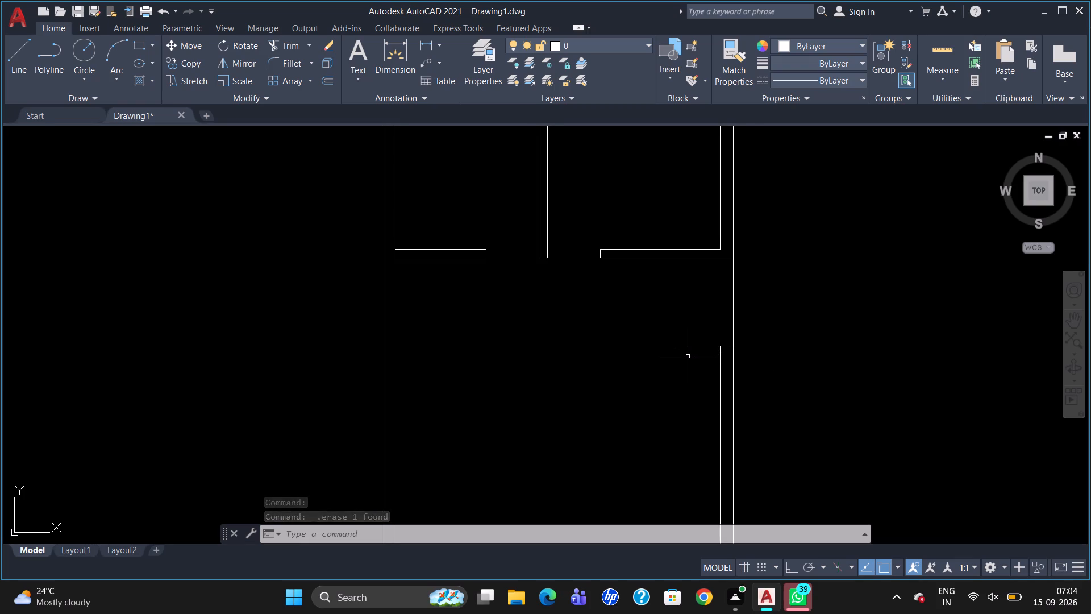
# Measure the horizontal line at the bottom of the recess with a temporary linear dimension, and delete the dimension.
pyautogui.press('d')
pyautogui.press('l')
pyautogui.press('i')
pyautogui.press('Return')
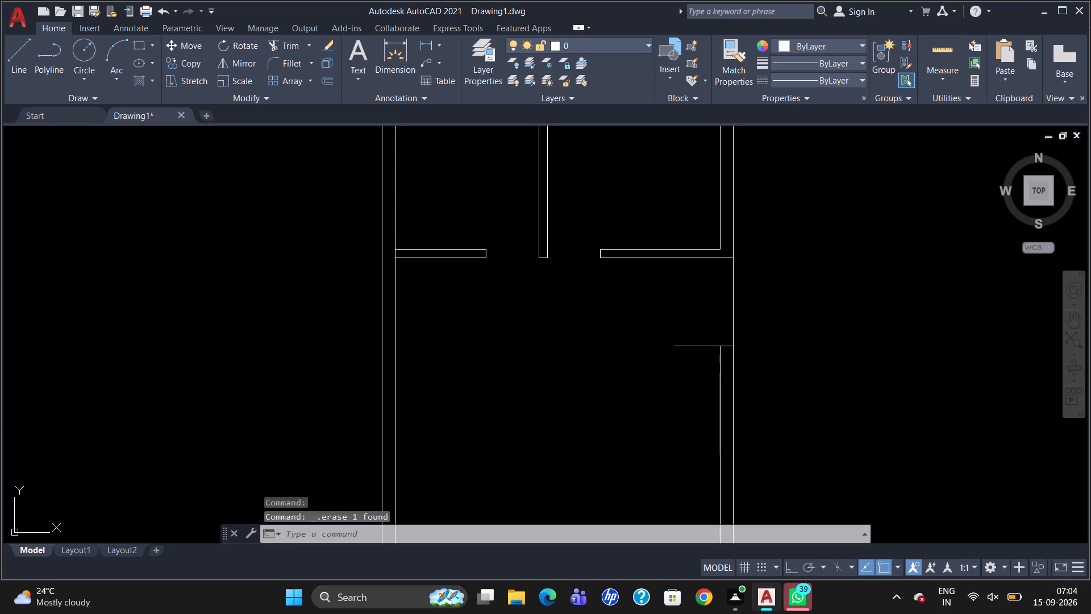
pyautogui.click(671, 349)
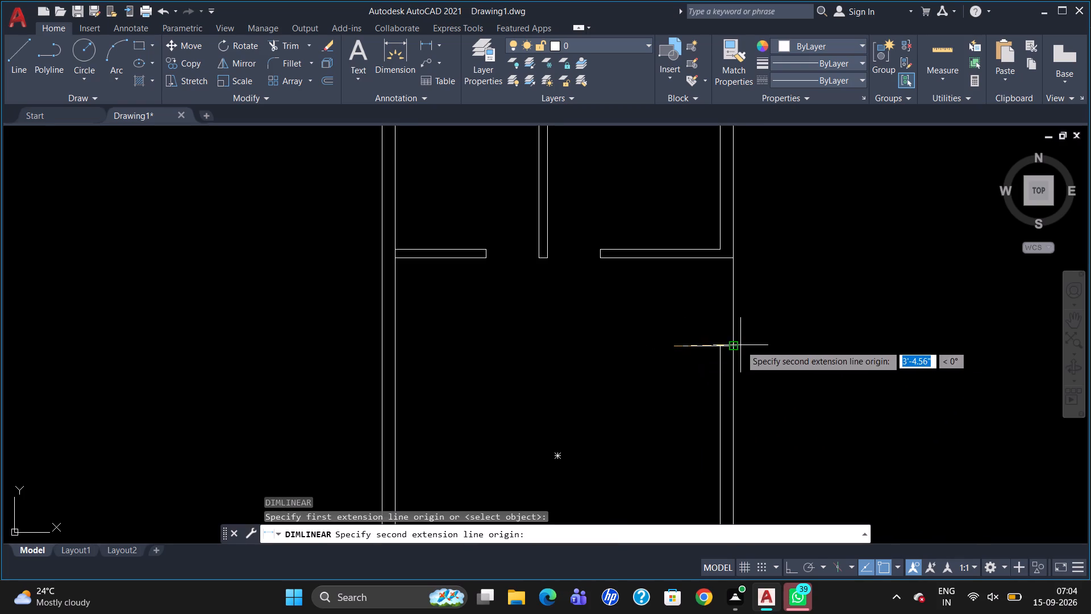
pyautogui.click(734, 348)
pyautogui.click(735, 360)
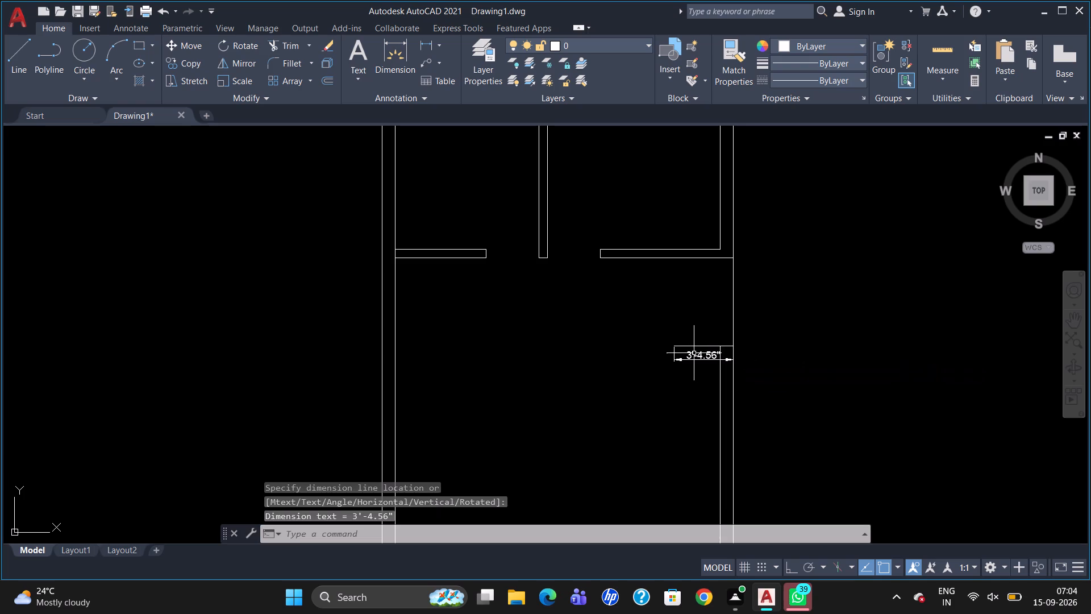
pyautogui.click(694, 354)
pyautogui.press('Delete')
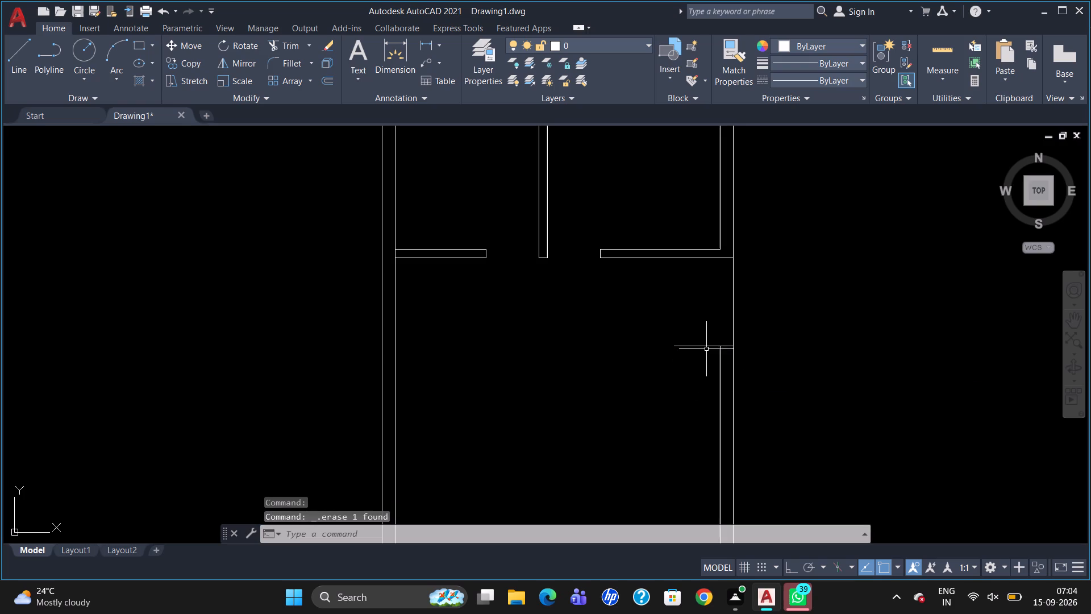
# Erase the horizontal line at the bottom of the recess by the right wall.
pyautogui.click(707, 346)
pyautogui.press('Delete')
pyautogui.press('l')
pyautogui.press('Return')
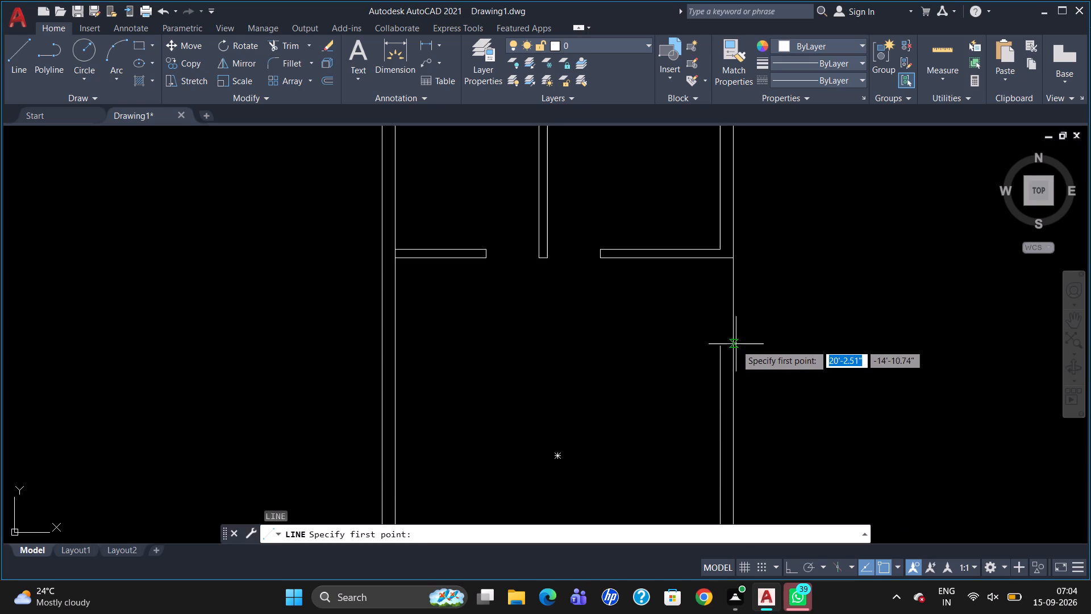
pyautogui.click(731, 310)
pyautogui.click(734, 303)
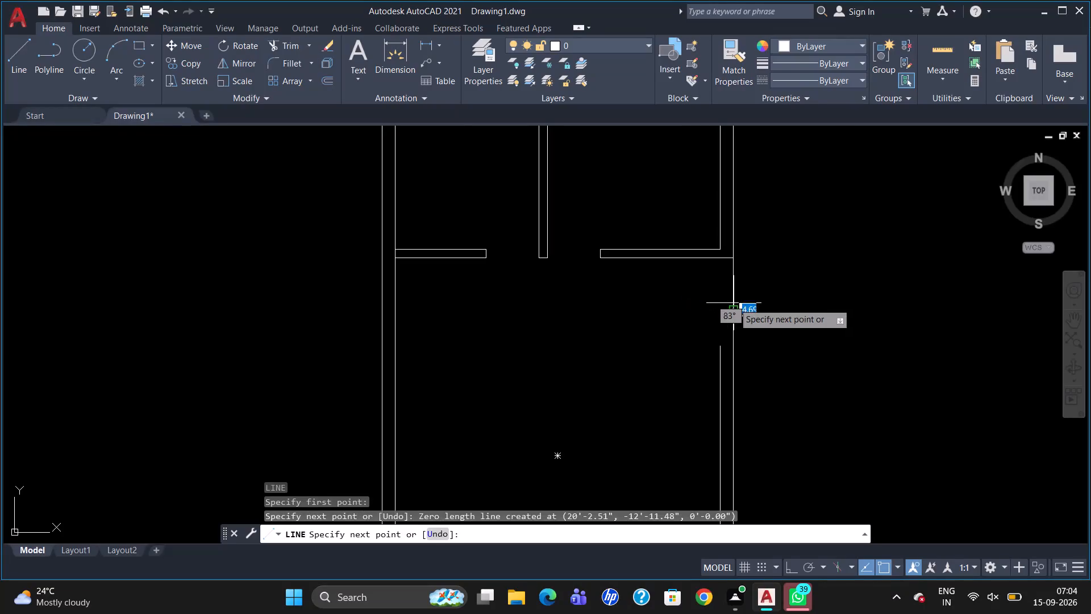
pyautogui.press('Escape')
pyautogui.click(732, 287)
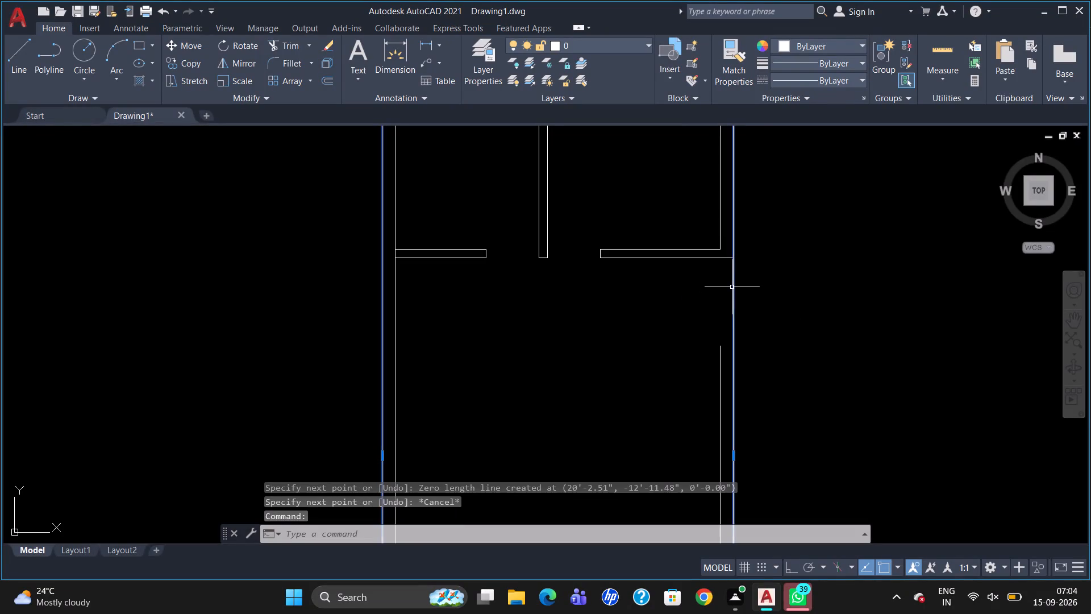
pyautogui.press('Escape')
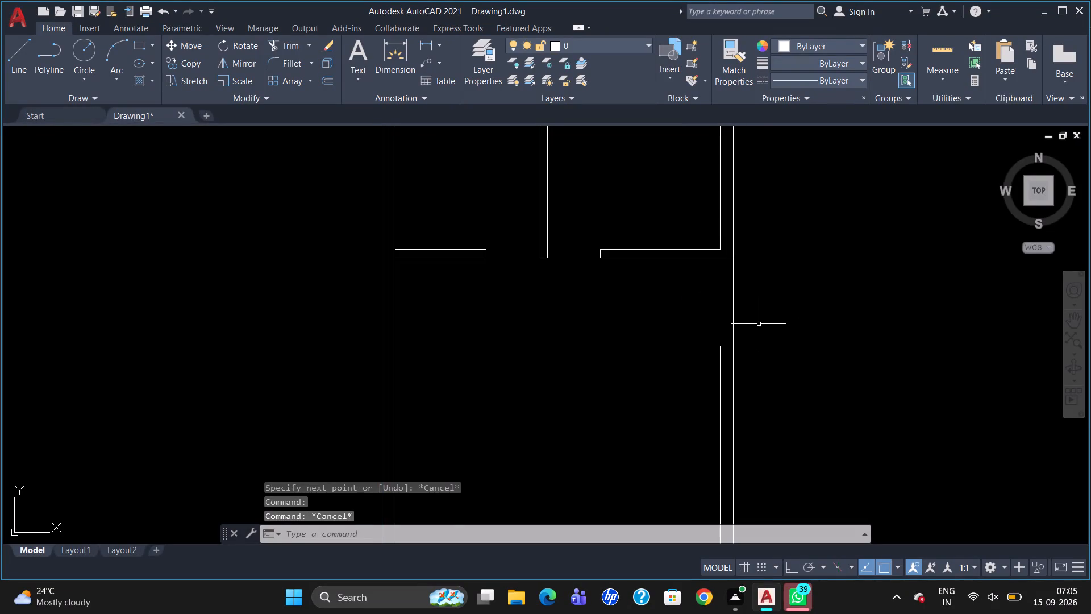
# Draw a 2' horizontal line leftward from a tracked point on the right wall's outer line, 5' below the partition's lower edge.
pyautogui.press('l')
pyautogui.press('Return')
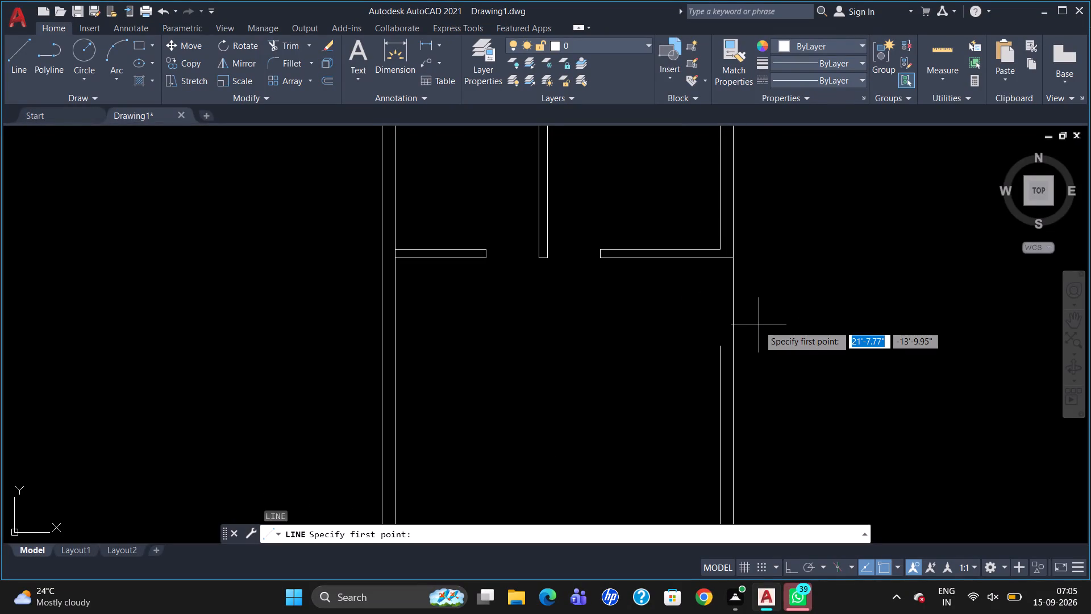
pyautogui.press('t')
pyautogui.press('k')
pyautogui.press('Return')
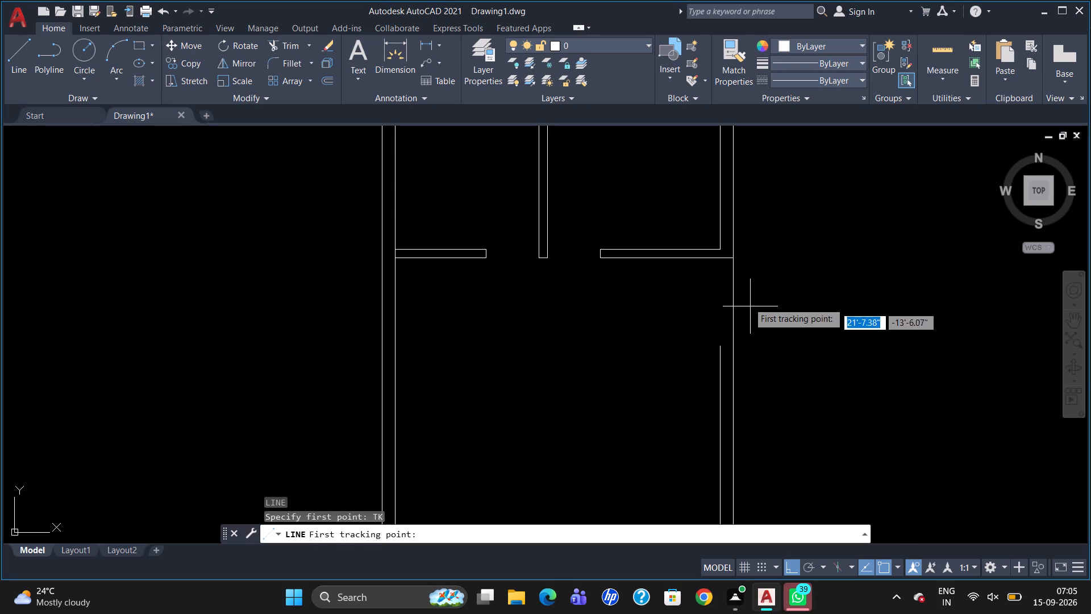
pyautogui.click(730, 260)
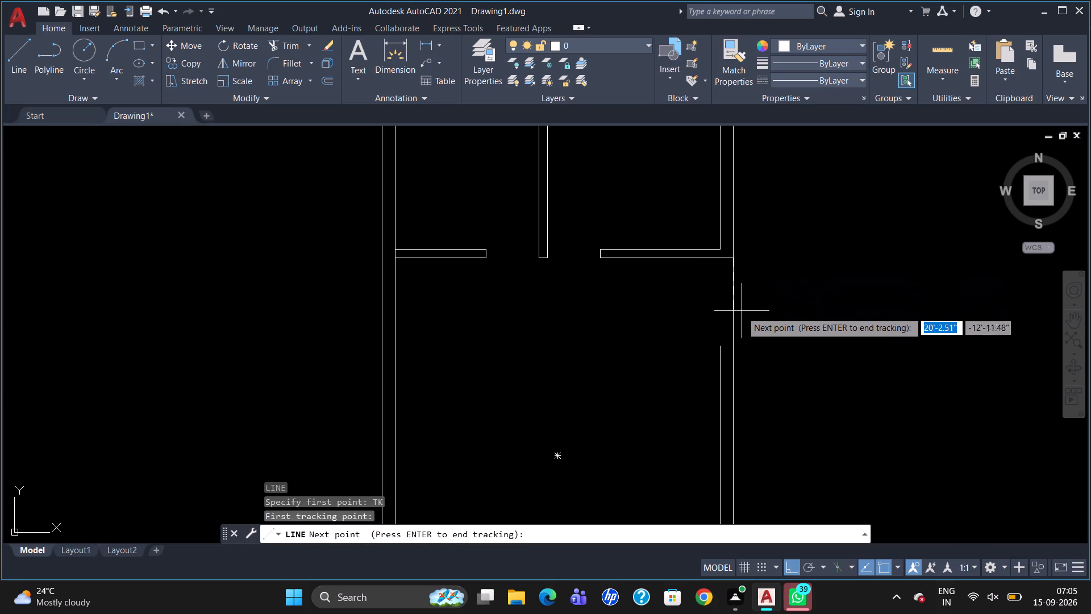
pyautogui.write("5'")
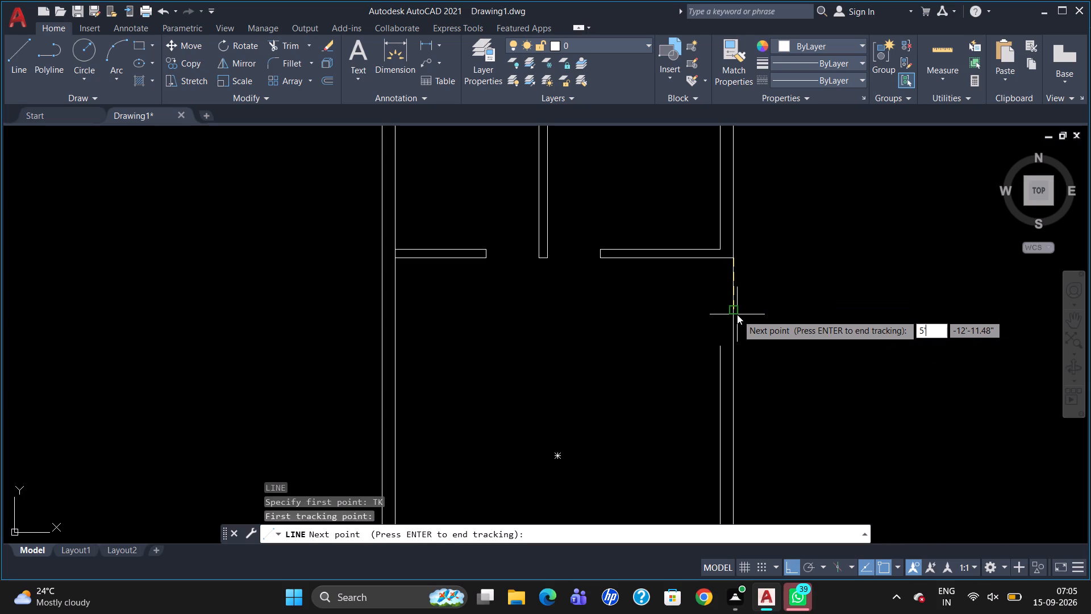
pyautogui.press('Return')
pyautogui.press('Return')
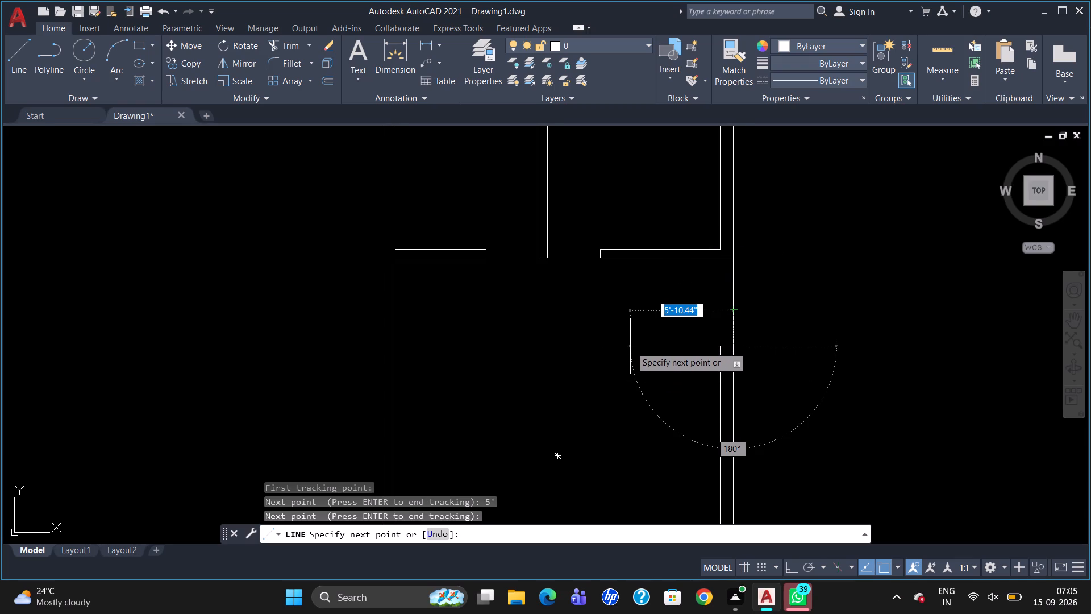
pyautogui.write("2'")
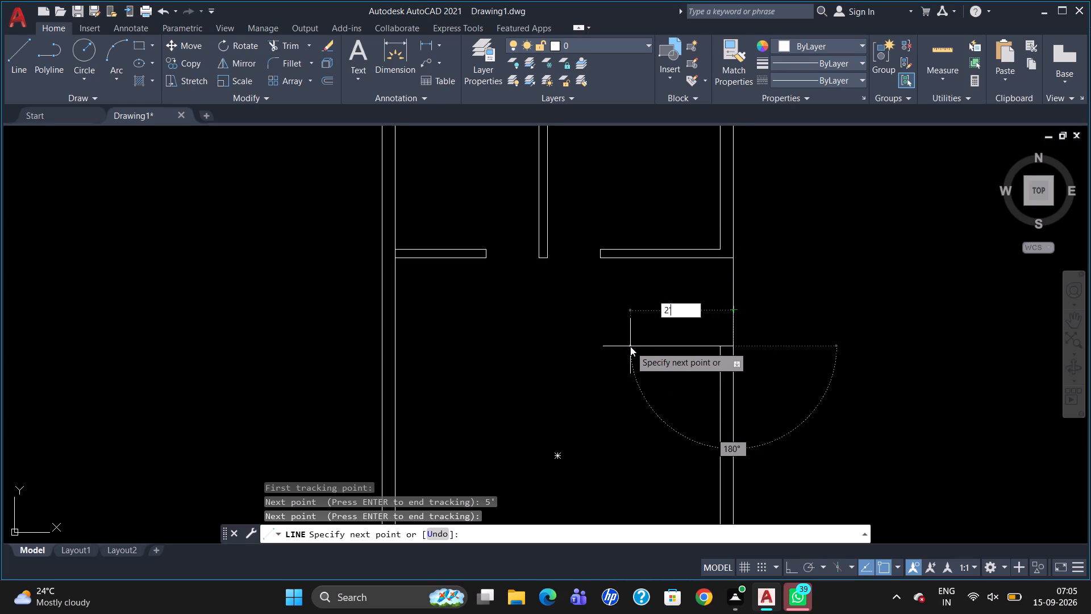
pyautogui.press('Return')
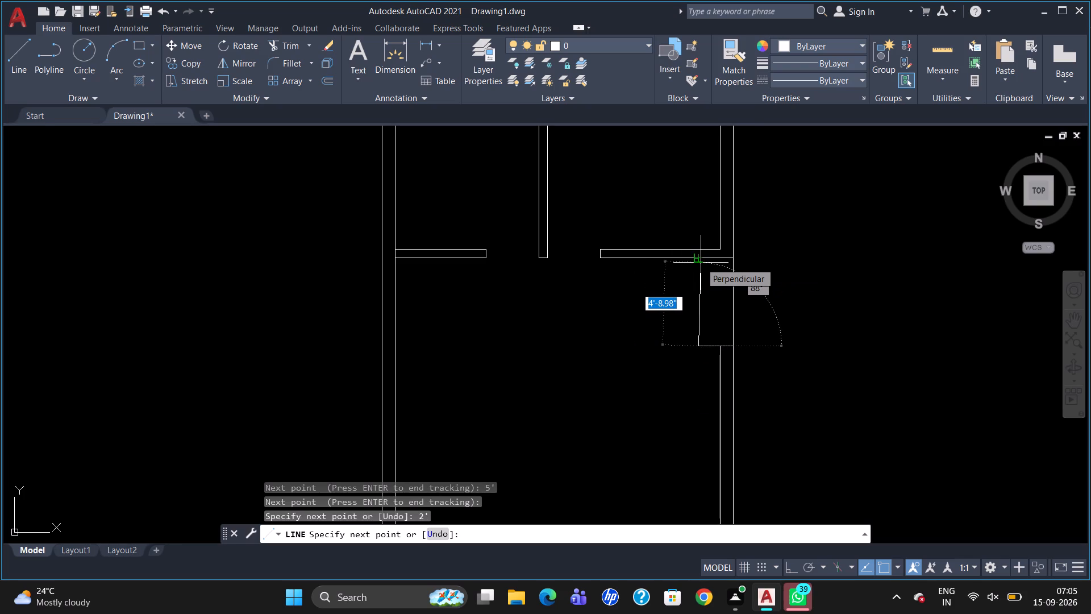
# Turn Ortho on and continue the line vertically up from the 2' line's free end to the partition's lower edge.
pyautogui.scroll(2, 701, 264)
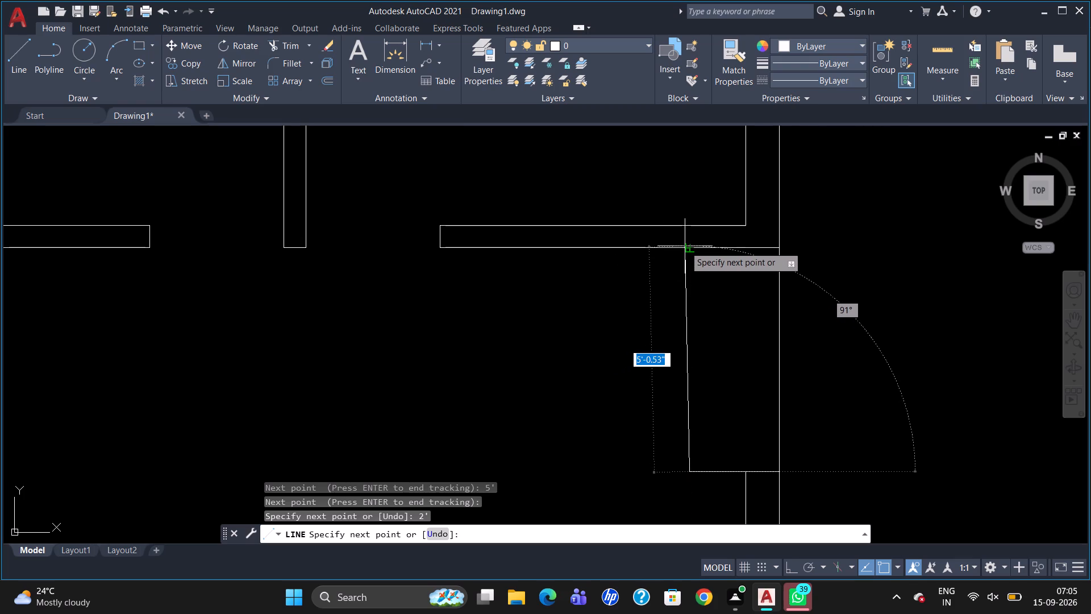
pyautogui.scroll(2, 682, 244)
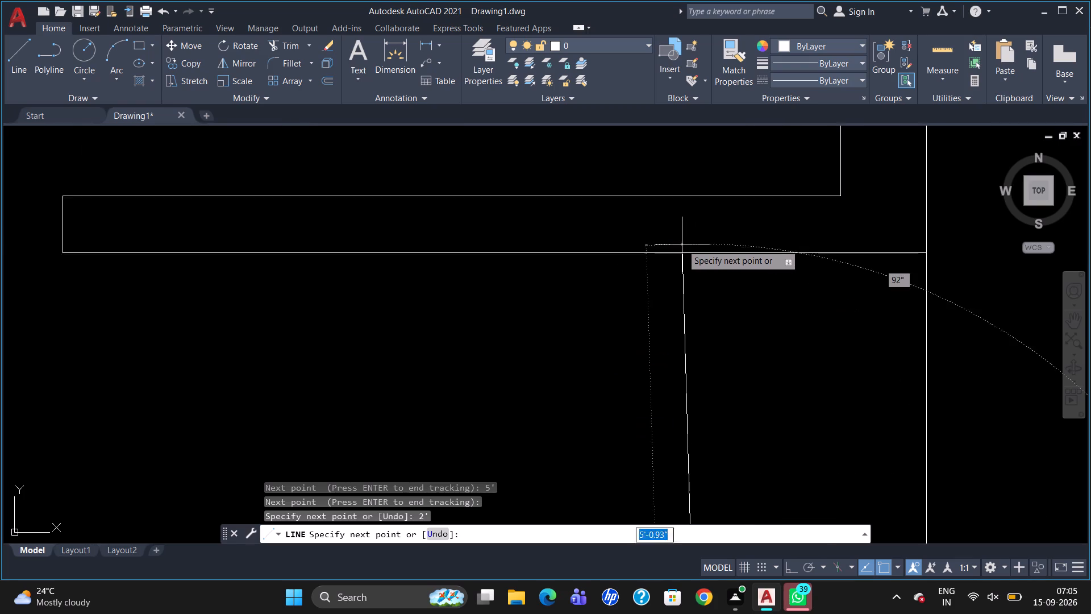
pyautogui.scroll(1, 682, 244)
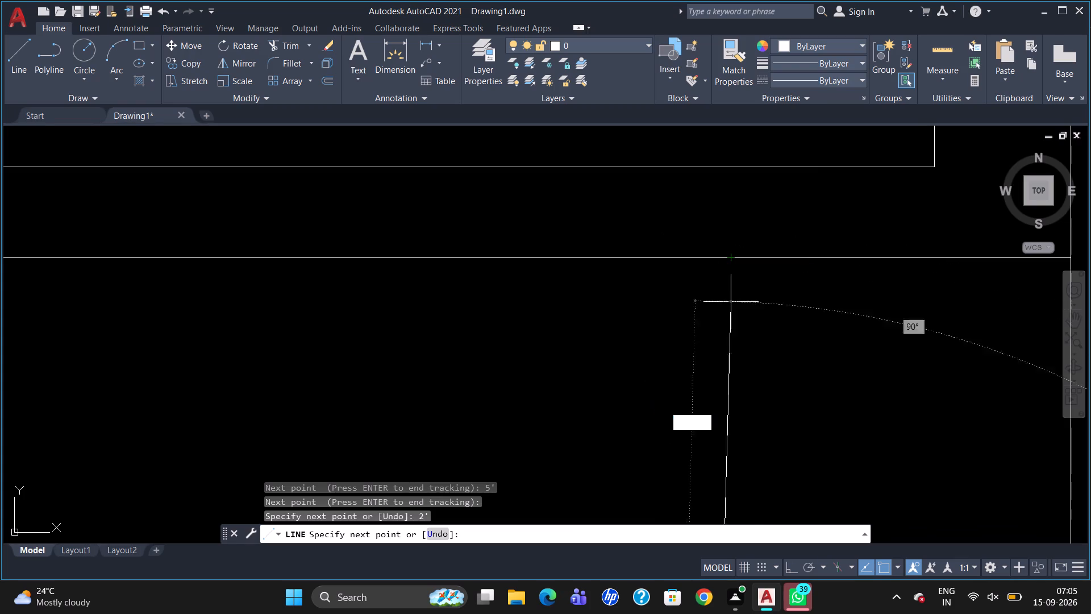
pyautogui.click(790, 567)
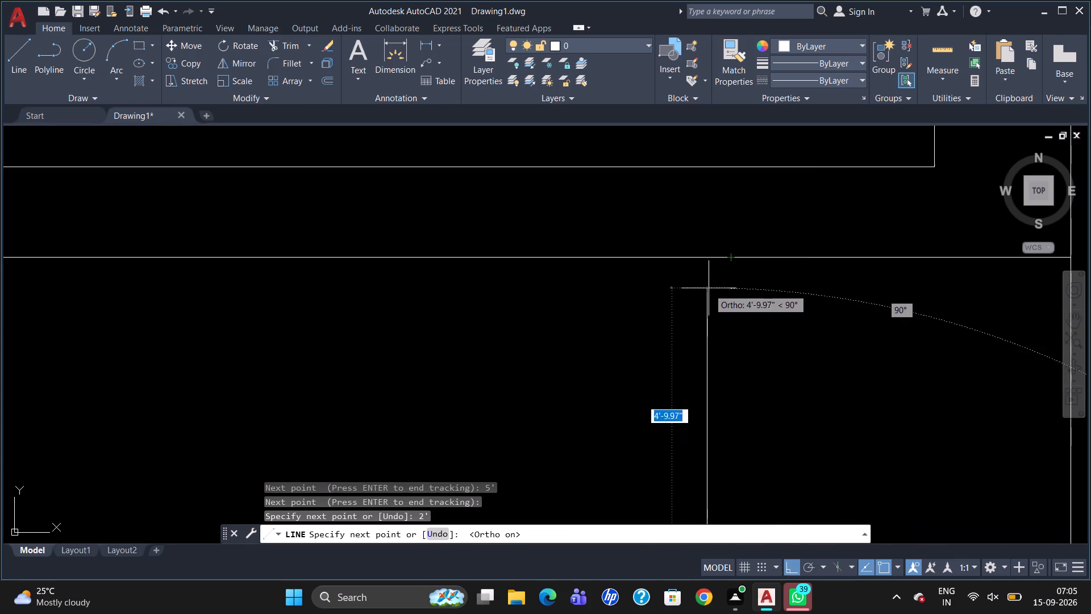
pyautogui.click(703, 258)
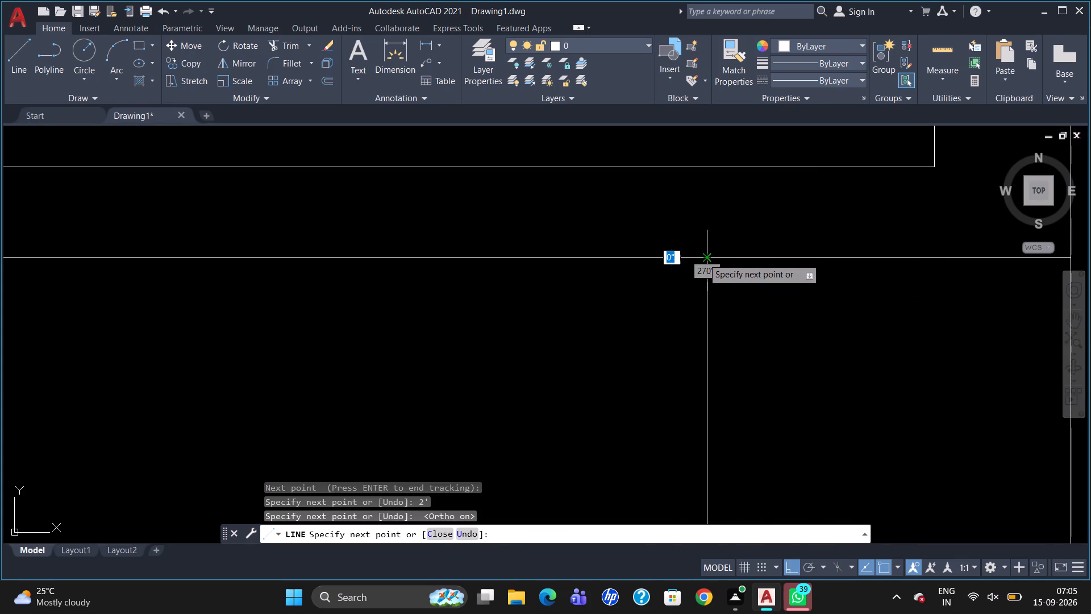
pyautogui.press('Escape')
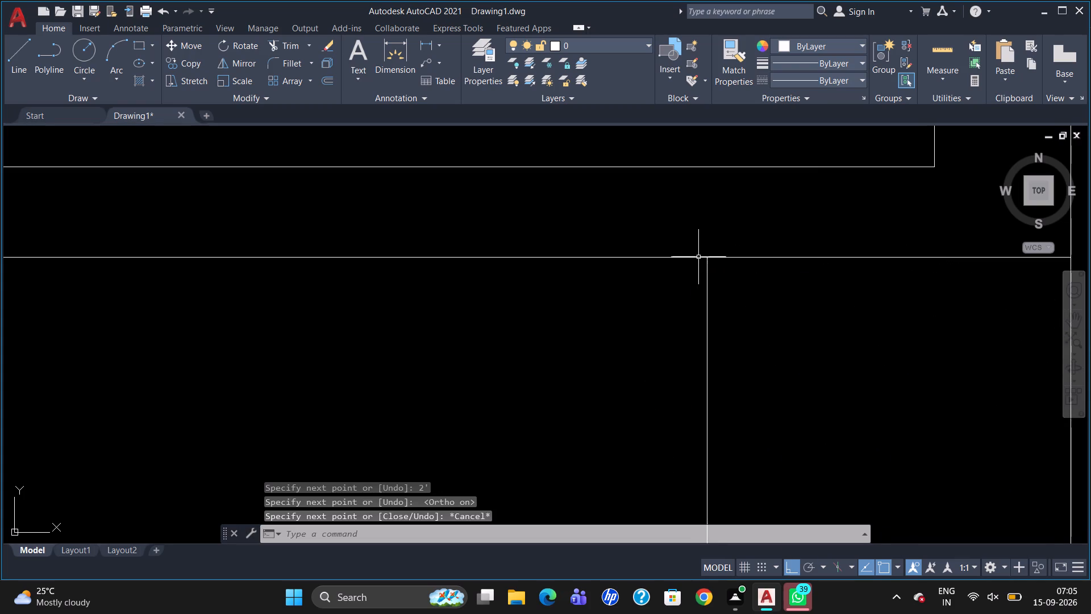
# Offset the new vertical recess line 6" to the left to give the partition its thickness.
pyautogui.scroll(-5, 698, 256)
pyautogui.scroll(1, 698, 248)
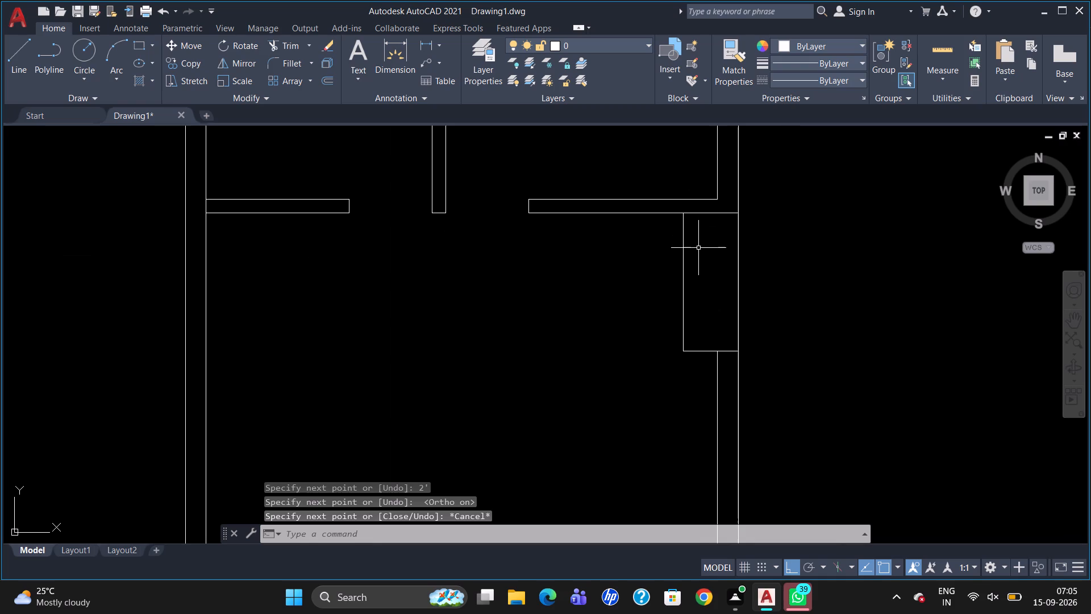
pyautogui.press('o')
pyautogui.press('Return')
pyautogui.press('6')
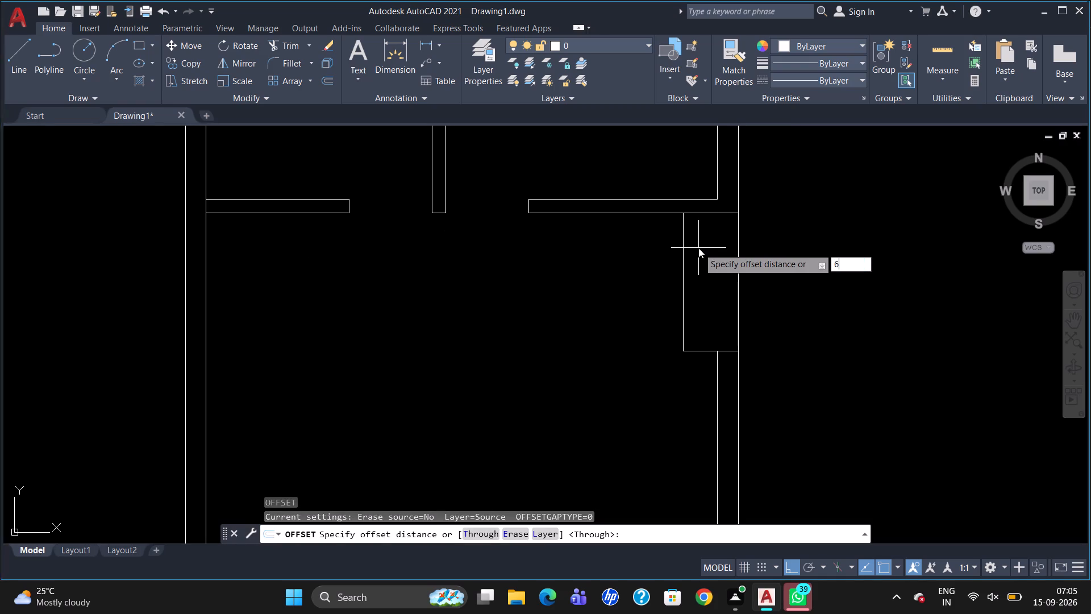
pyautogui.press('Return')
pyautogui.click(684, 301)
pyautogui.click(662, 313)
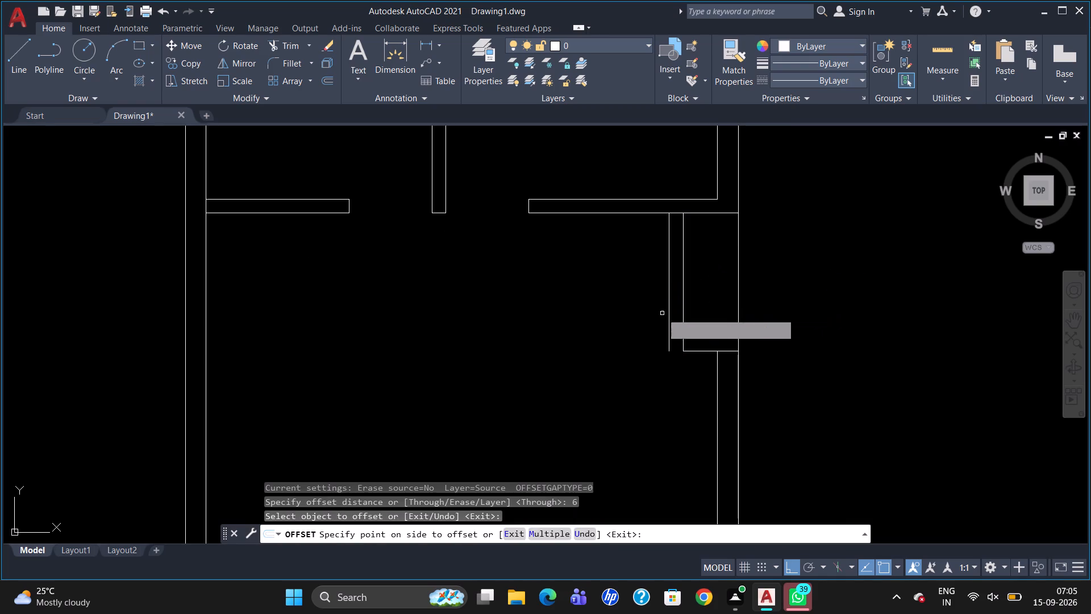
# Offset the partition's outer line 4' to the left, and offset that copy another 6" left to form a second partition.
pyautogui.click(669, 315)
pyautogui.write("4'")
pyautogui.press('Return')
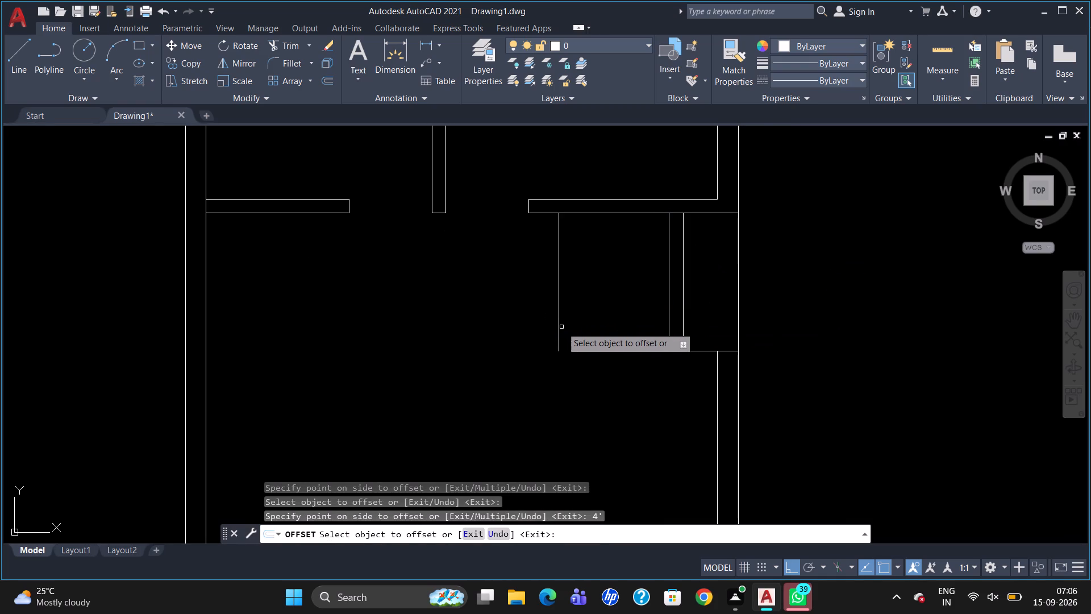
pyautogui.click(560, 330)
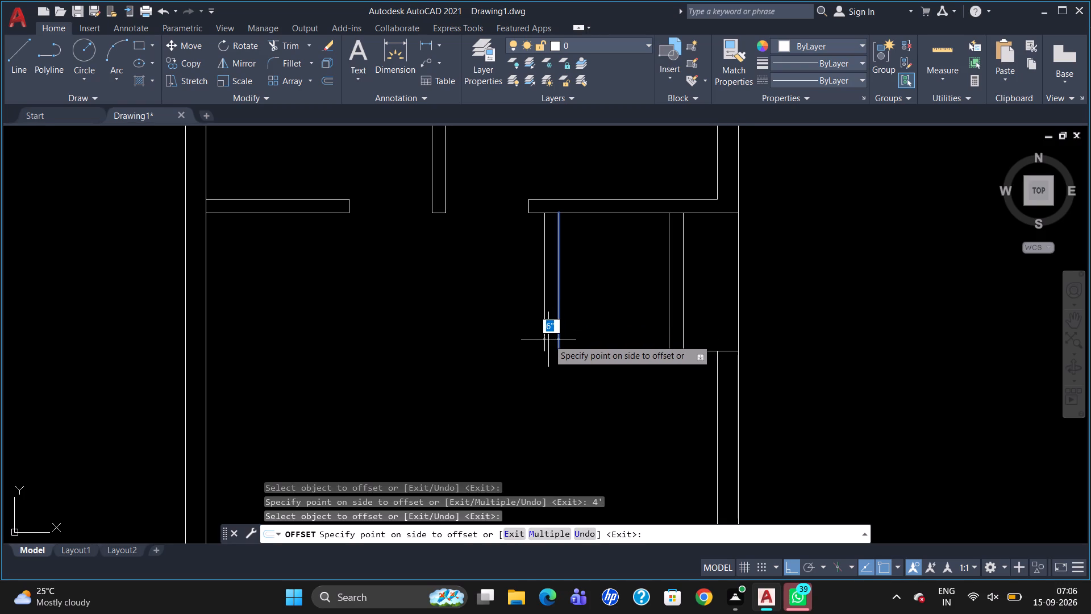
pyautogui.click(547, 339)
pyautogui.press('Escape')
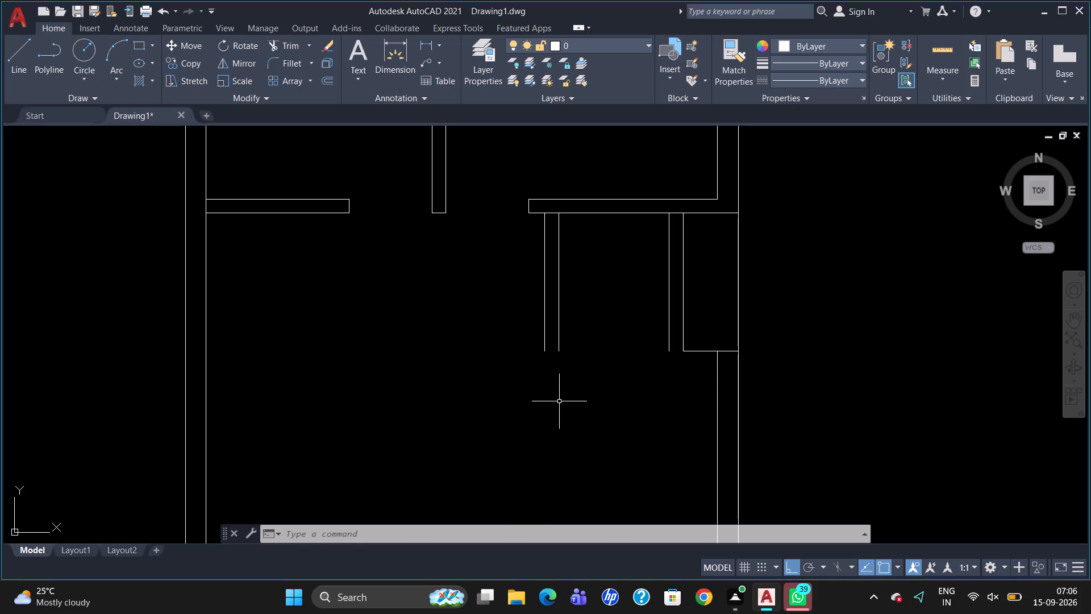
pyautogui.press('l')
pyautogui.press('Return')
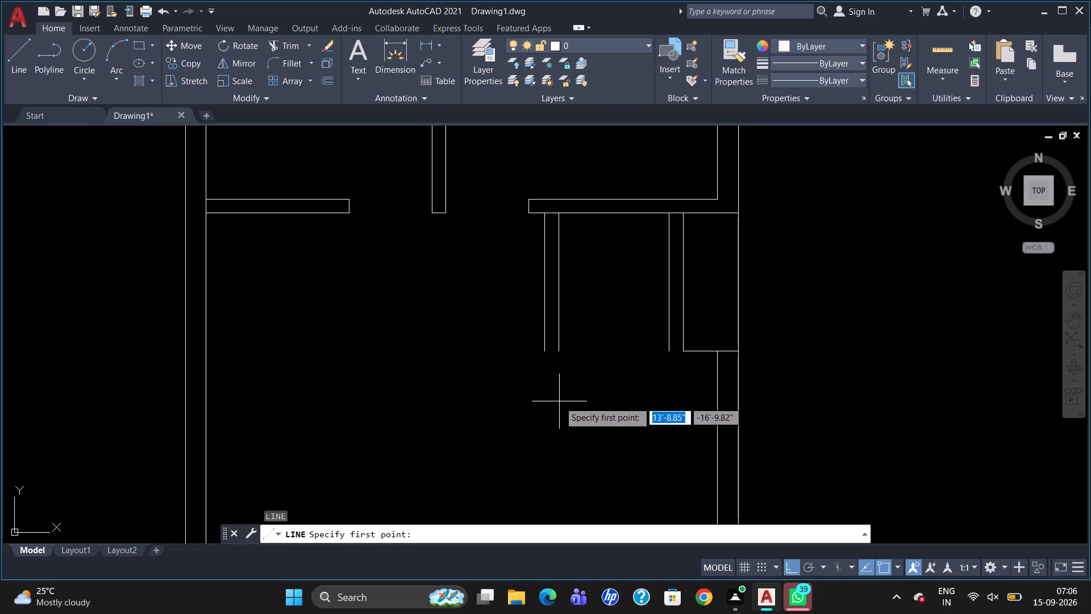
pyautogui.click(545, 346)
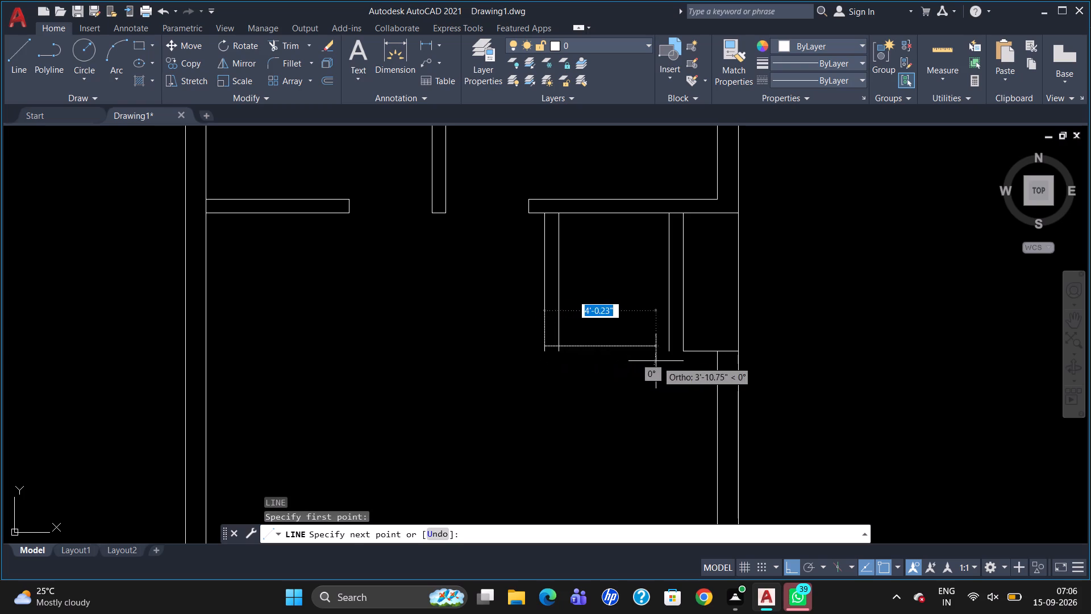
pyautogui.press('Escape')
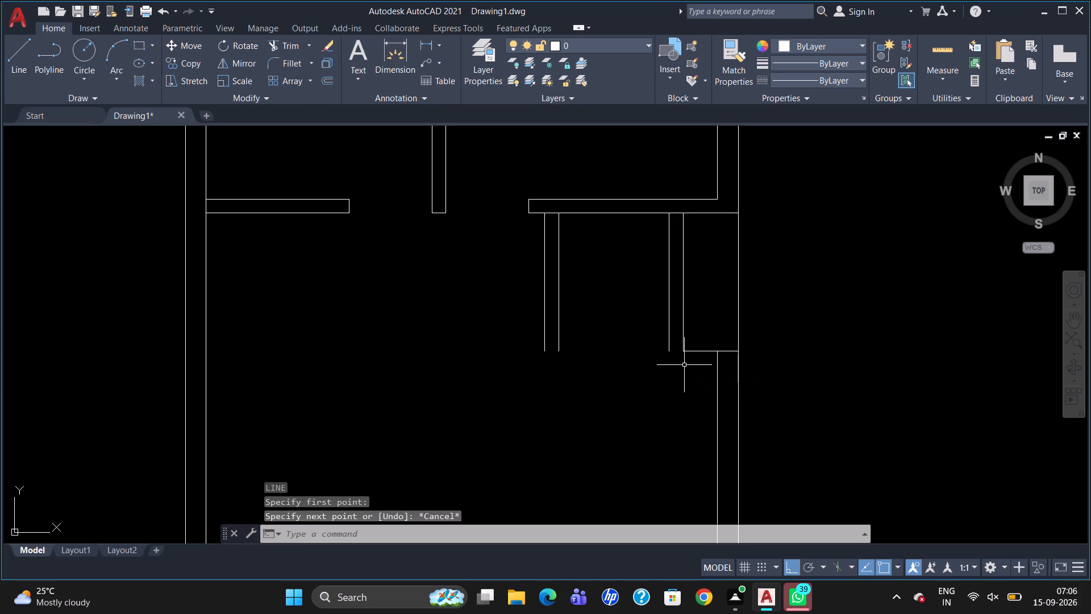
# Draw a horizontal line from the recess's lower-left corner to the bottom end of the leftmost new partition line.
pyautogui.press('l')
pyautogui.press('Return')
pyautogui.click(688, 350)
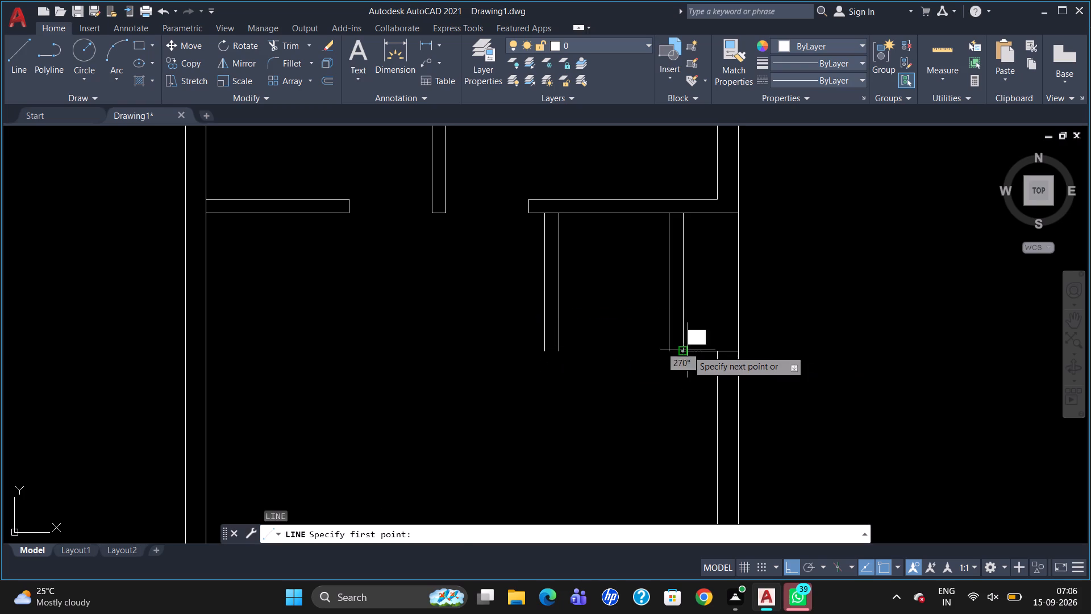
pyautogui.click(543, 358)
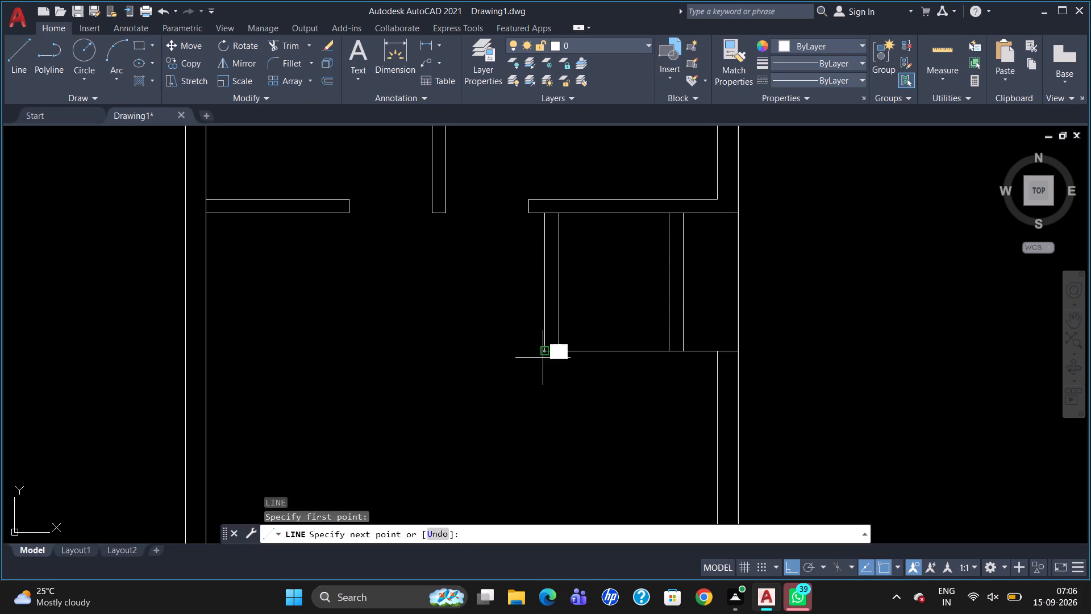
pyautogui.press('Escape')
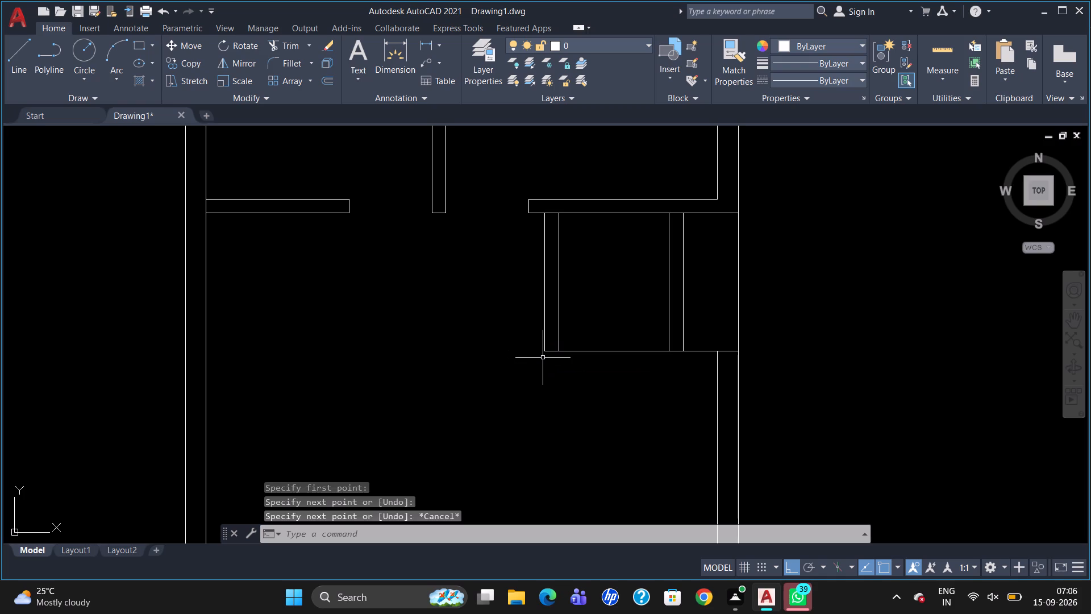
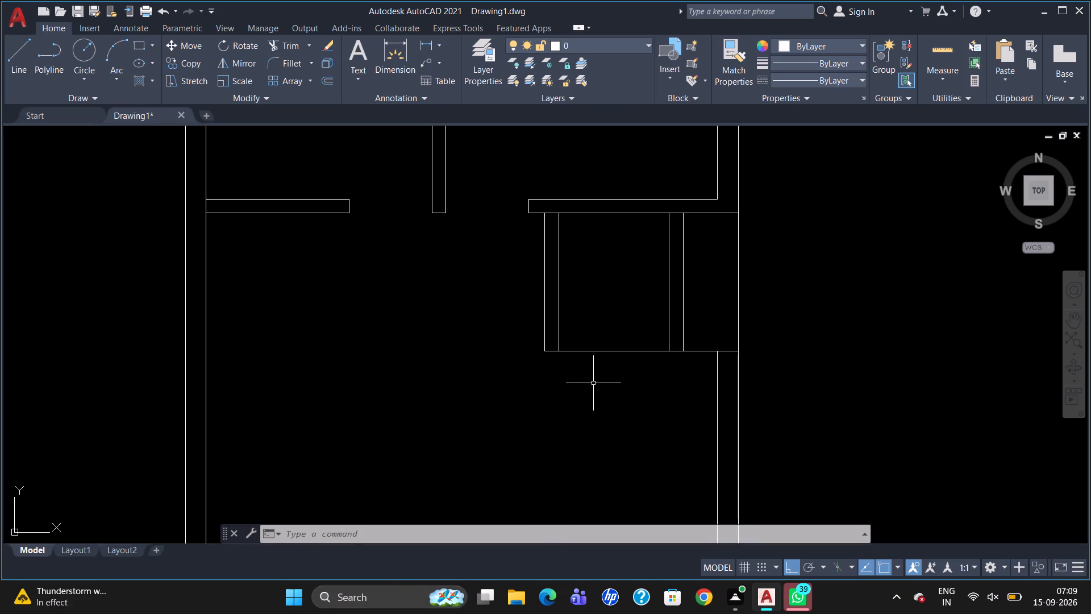
# Offset the bottom lines of the 4' room and the recess 6" downward to give the partition its thickness.
pyautogui.press('i')
pyautogui.press('BackSpace')
pyautogui.press('o')
pyautogui.press('Return')
pyautogui.press('6')
pyautogui.press('Return')
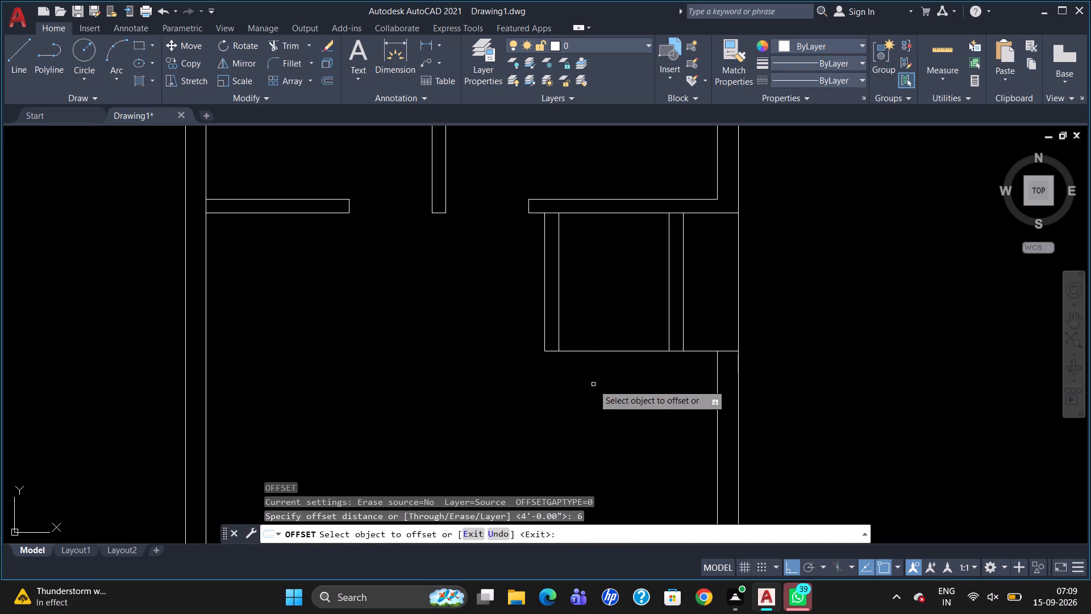
pyautogui.click(622, 351)
pyautogui.click(622, 362)
pyautogui.moveTo(695, 351); pyautogui.dragTo(699, 365)
pyautogui.click(699, 365)
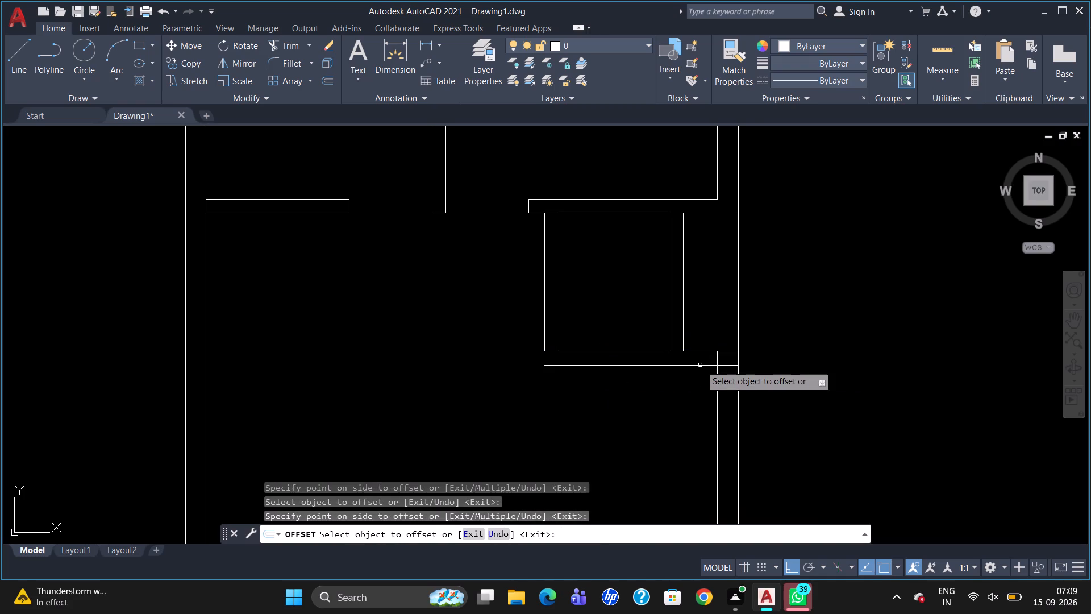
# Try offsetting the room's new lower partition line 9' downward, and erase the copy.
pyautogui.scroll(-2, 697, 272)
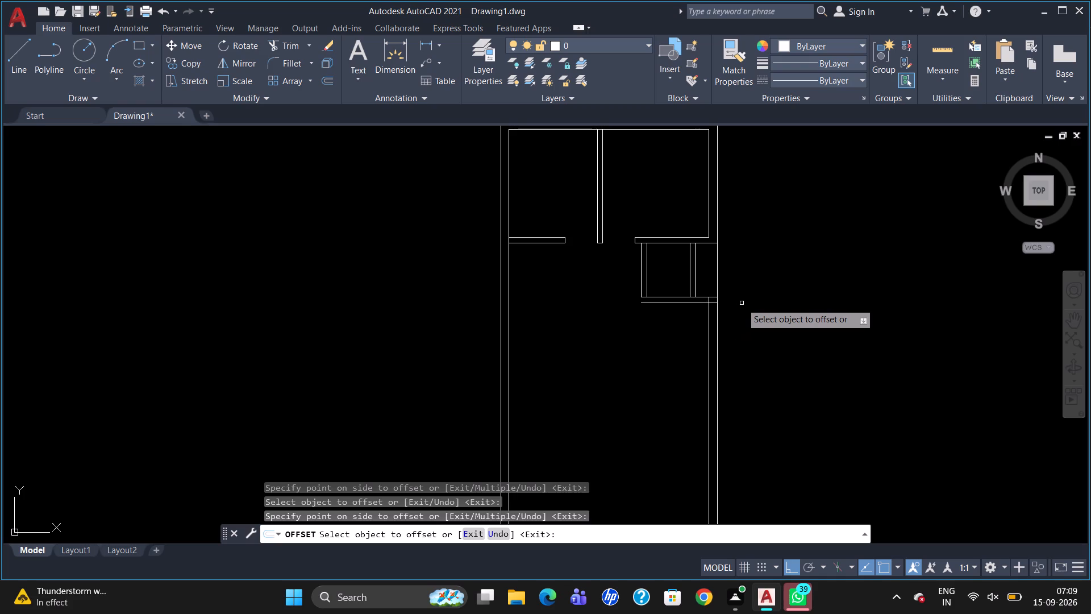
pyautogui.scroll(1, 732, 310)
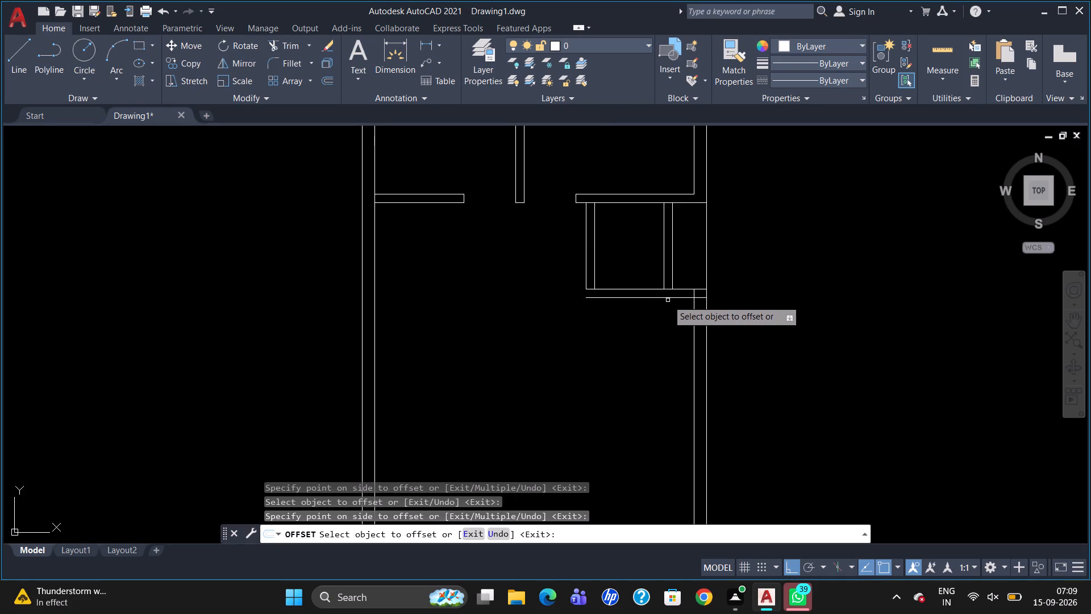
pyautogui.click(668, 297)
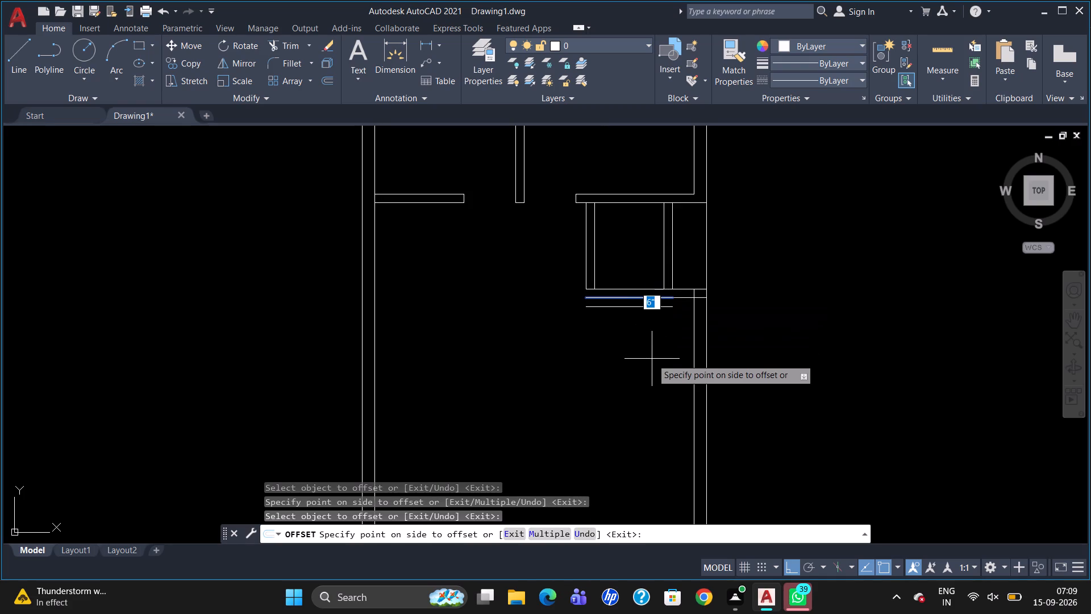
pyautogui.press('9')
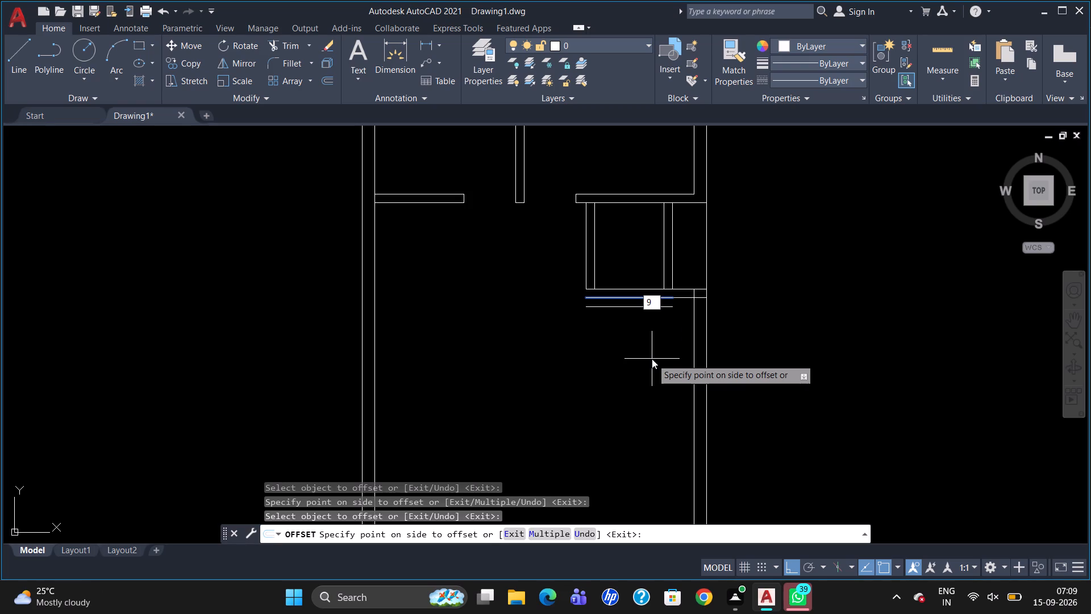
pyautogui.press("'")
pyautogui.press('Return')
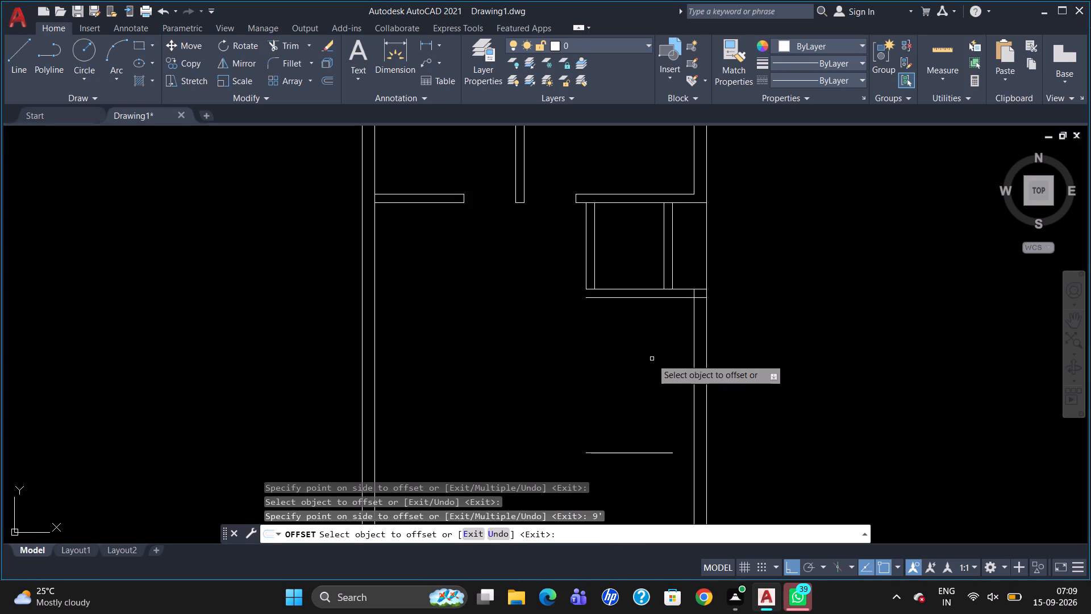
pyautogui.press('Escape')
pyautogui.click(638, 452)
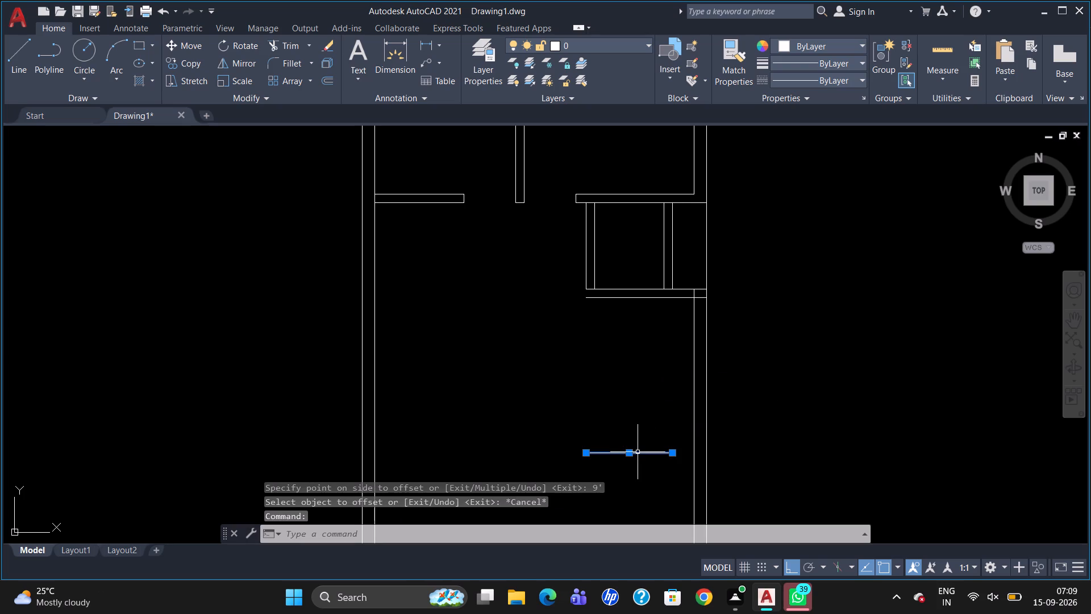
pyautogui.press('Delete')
# Trim the new partition line's end inside the outer wall and the inner wall line's stub between the two partition lines.
pyautogui.scroll(-1, 631, 450)
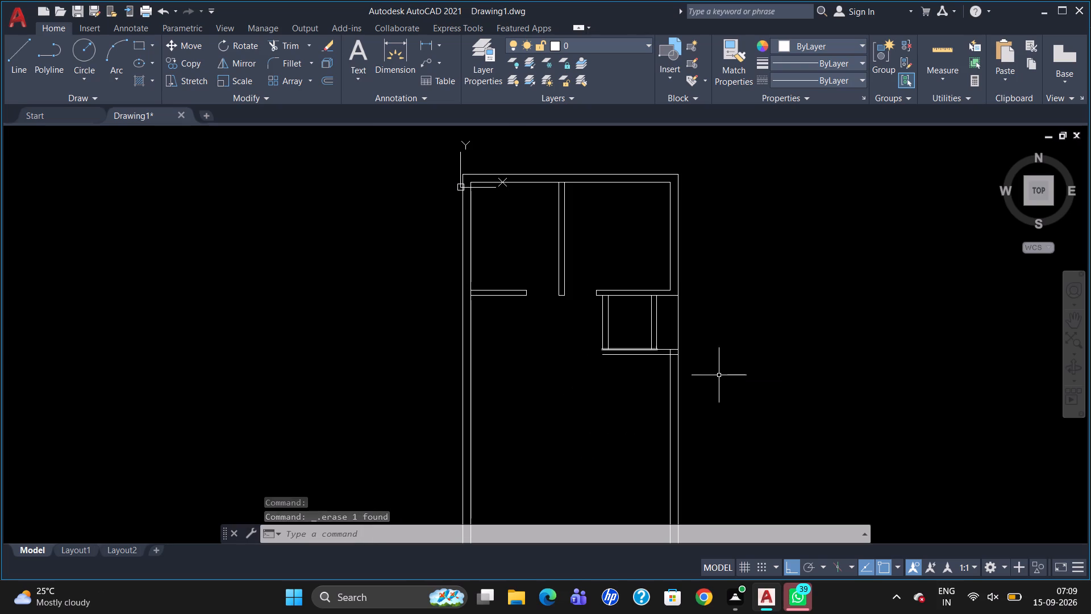
pyautogui.scroll(1, 652, 410)
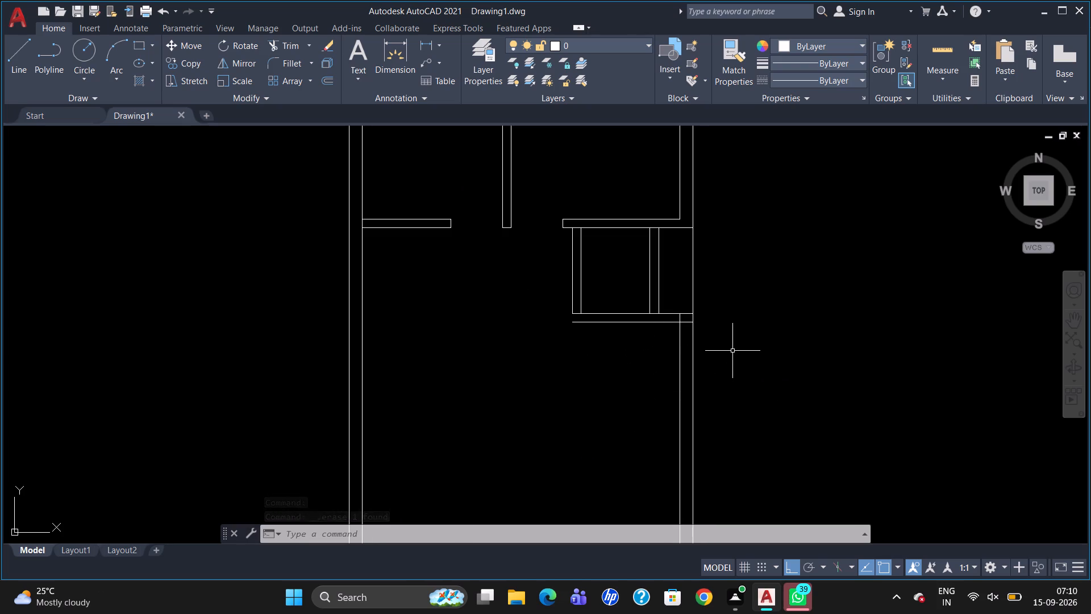
pyautogui.write('TR')
pyautogui.press('Return')
pyautogui.press('Return')
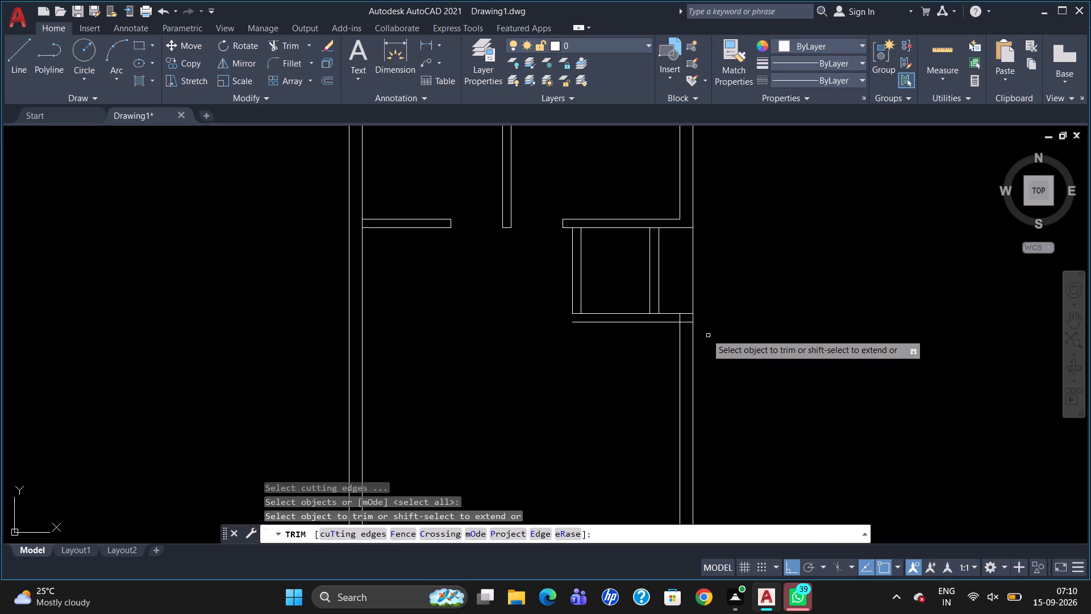
pyautogui.click(686, 323)
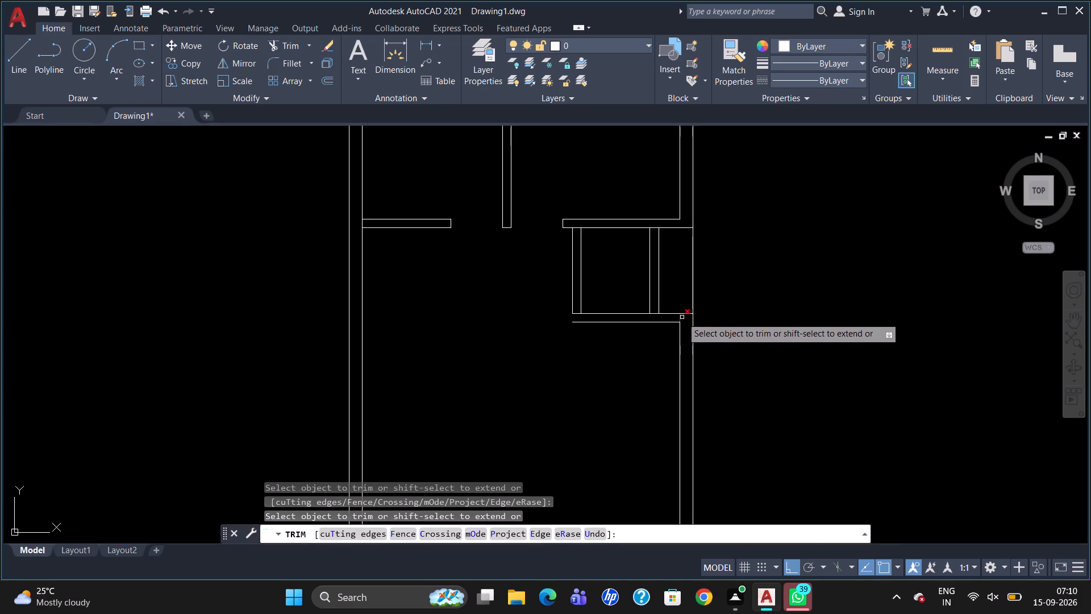
pyautogui.click(678, 318)
pyautogui.press('Escape')
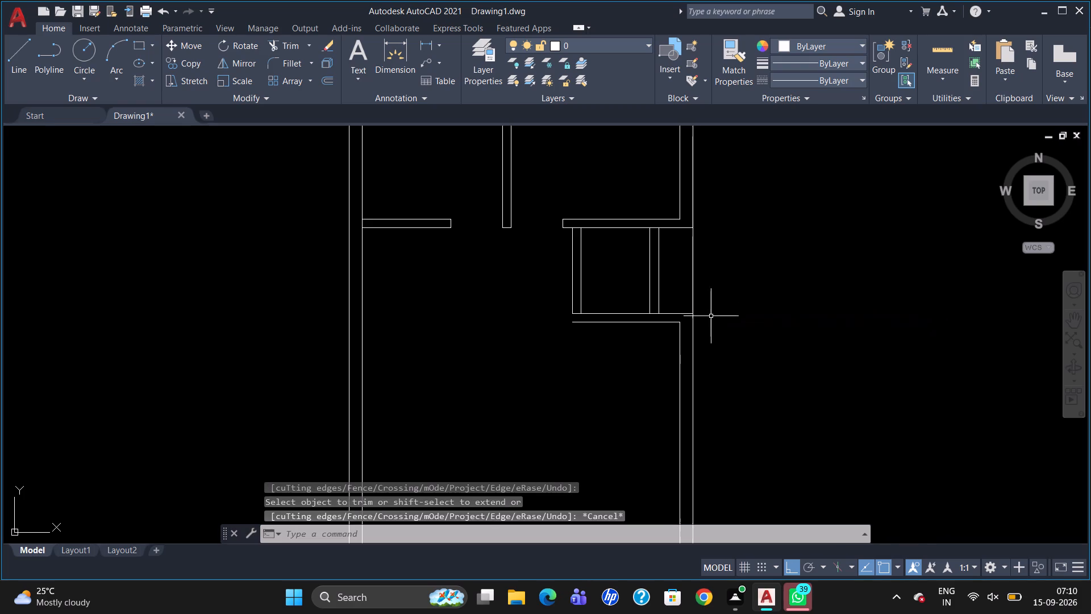
# Starting 9' left of the lower partition line's corner with the inner wall, draw a line 10' down and then right to that wall.
pyautogui.press('l')
pyautogui.press('Return')
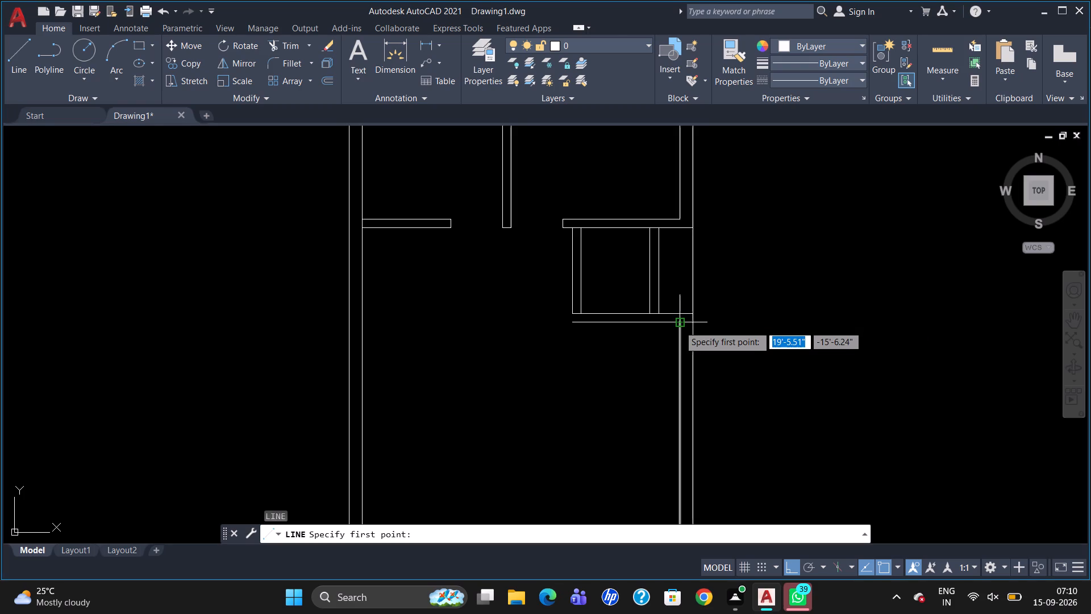
pyautogui.write('TK')
pyautogui.press('Return')
pyautogui.click(678, 326)
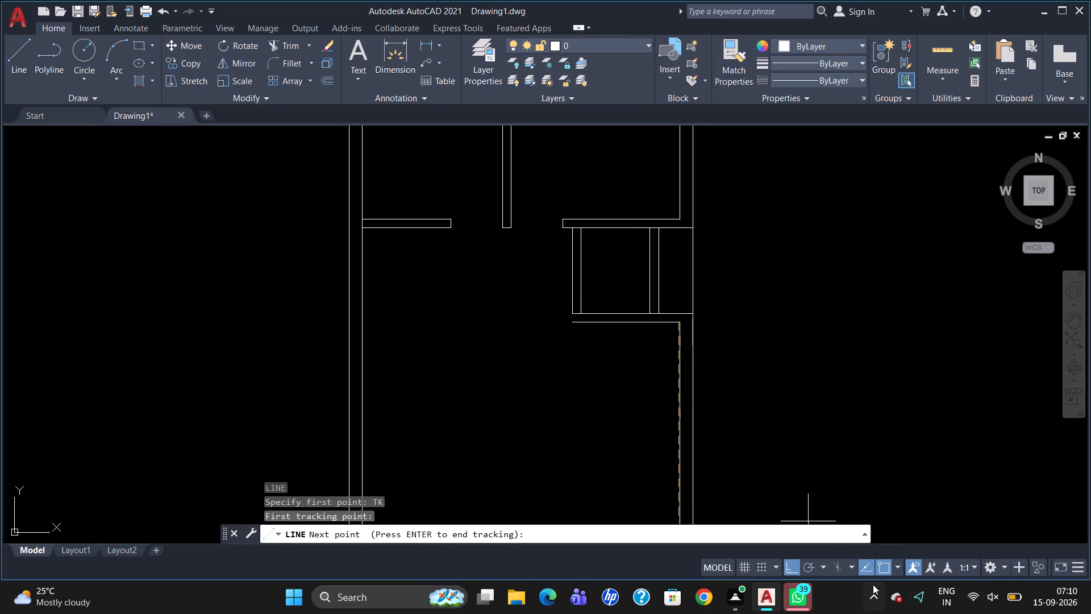
pyautogui.click(810, 564)
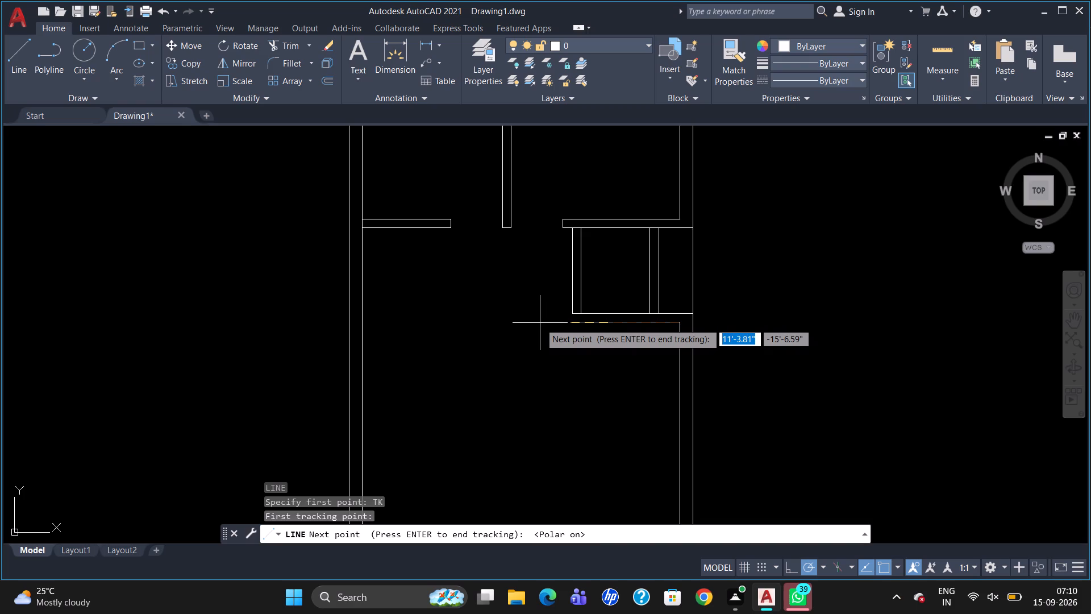
pyautogui.write("9'")
pyautogui.press('Return')
pyautogui.press('Return')
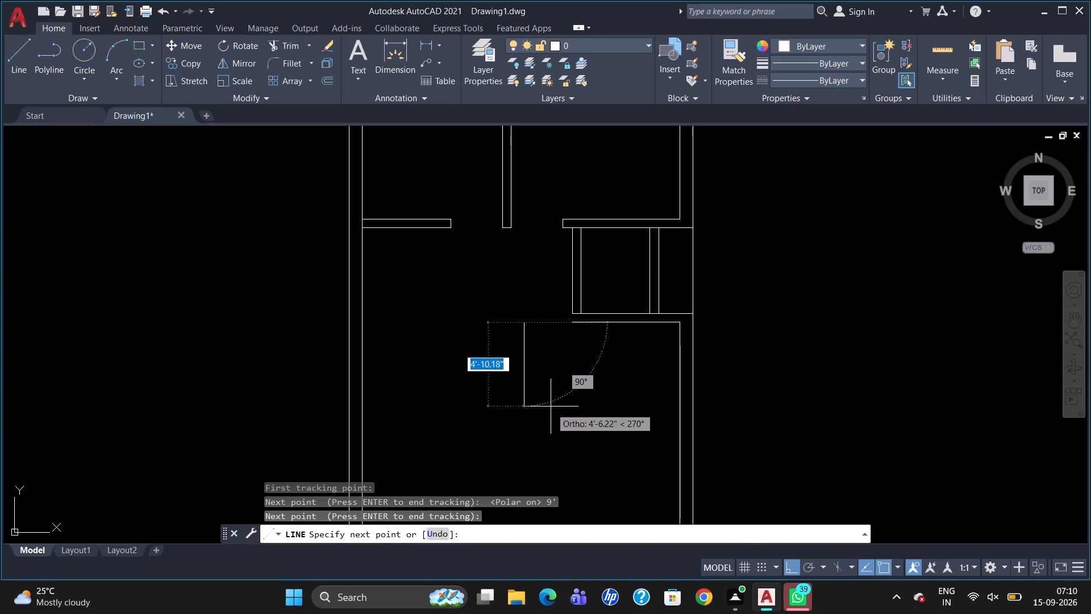
pyautogui.scroll(-1, 547, 441)
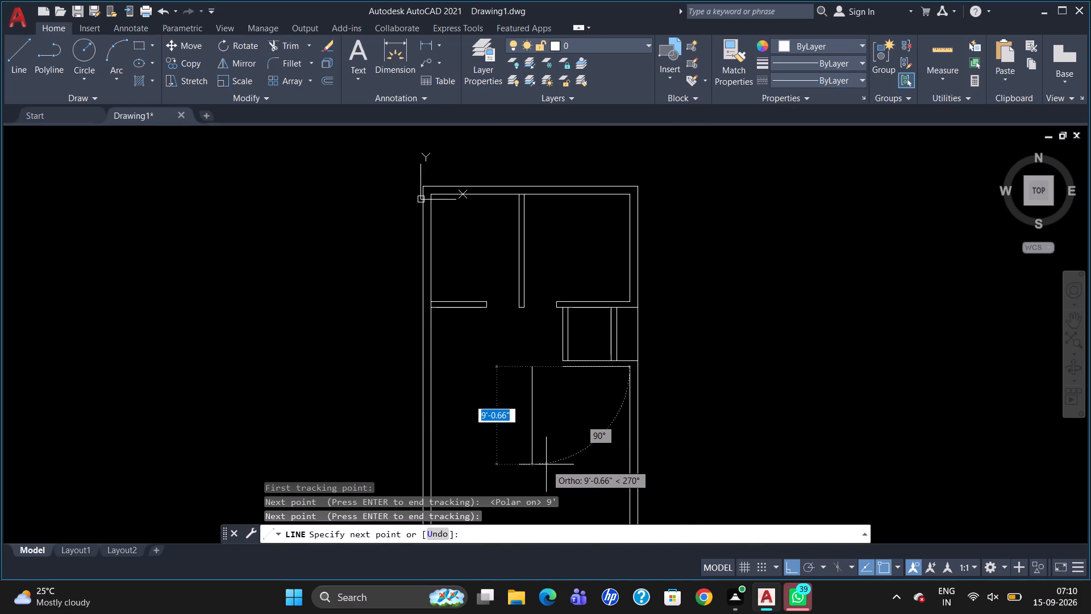
pyautogui.write("10'")
pyautogui.press('Return')
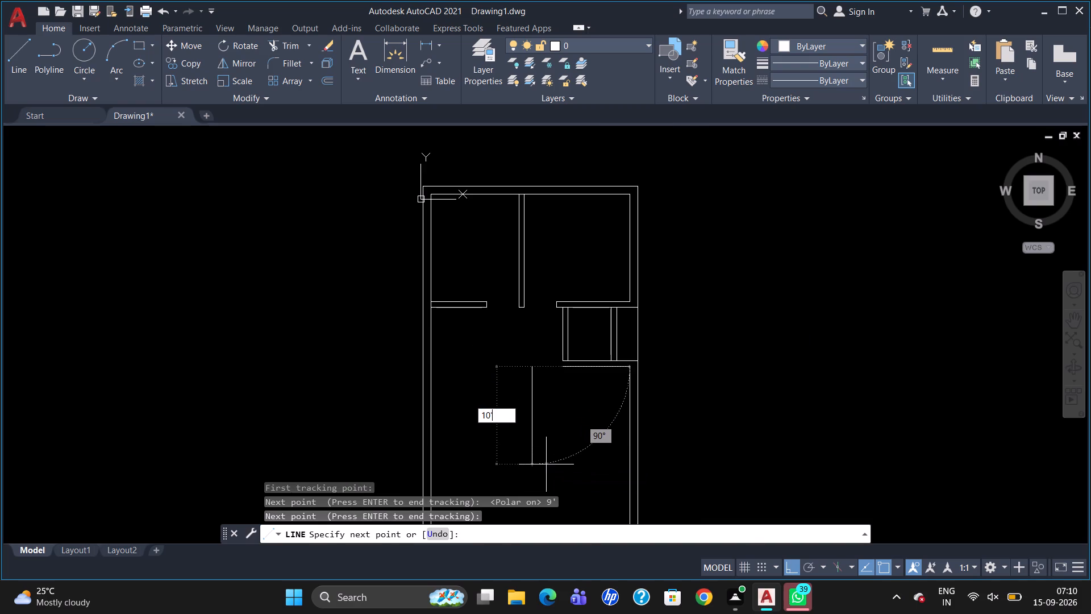
pyautogui.click(629, 472)
pyautogui.press('Escape')
# Draw a line from the top of the 10' vertical line to the left end of the lower partition line.
pyautogui.scroll(-1, 610, 413)
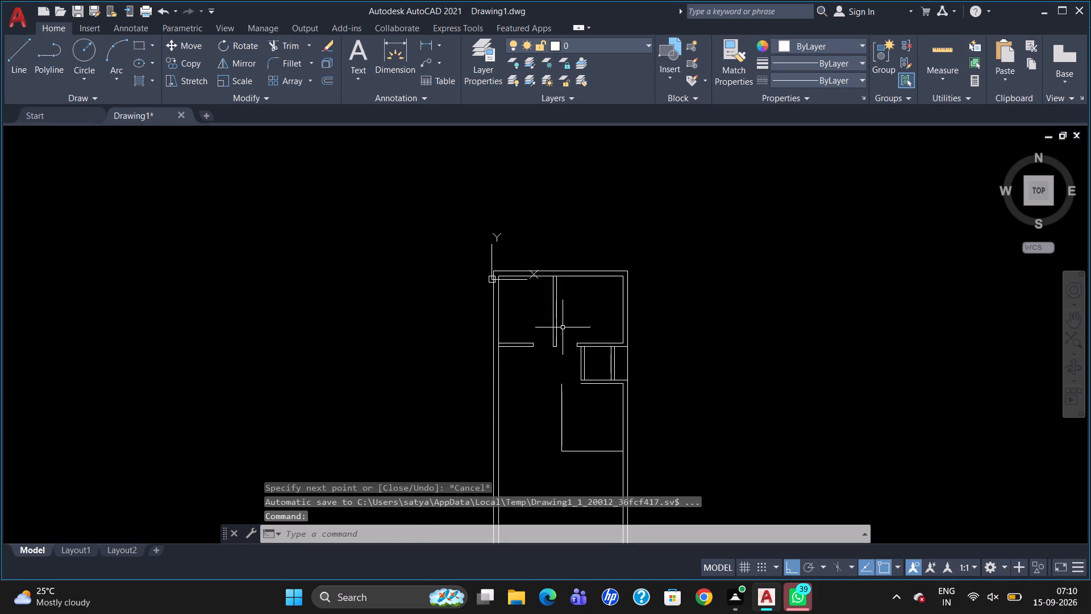
pyautogui.scroll(2, 601, 427)
pyautogui.scroll(-2, 630, 262)
pyautogui.scroll(2, 599, 320)
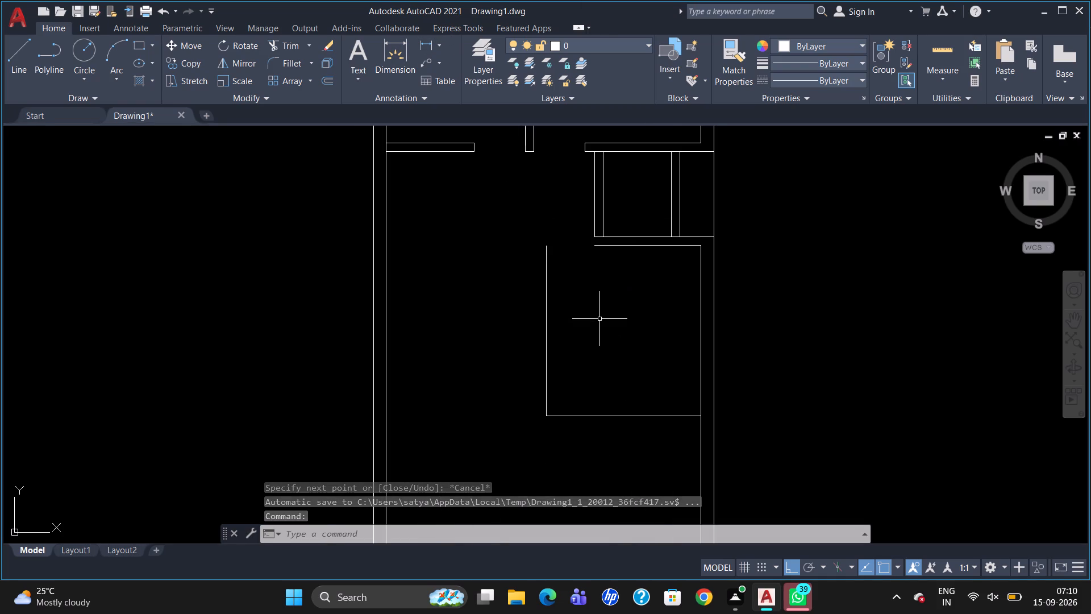
pyautogui.scroll(1, 628, 229)
pyautogui.press('l')
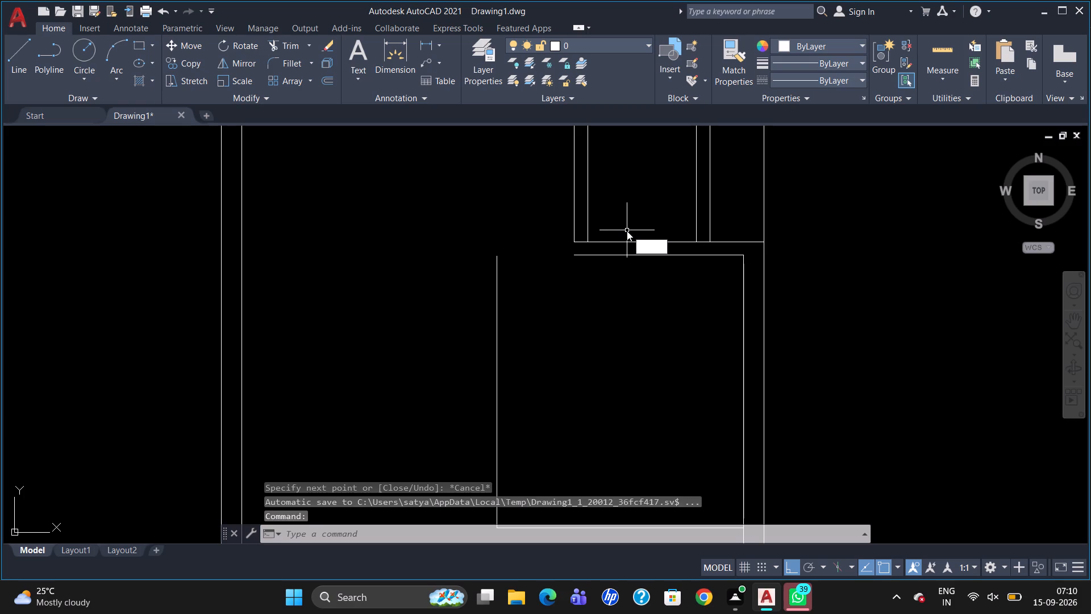
pyautogui.press('Return')
pyautogui.click(498, 256)
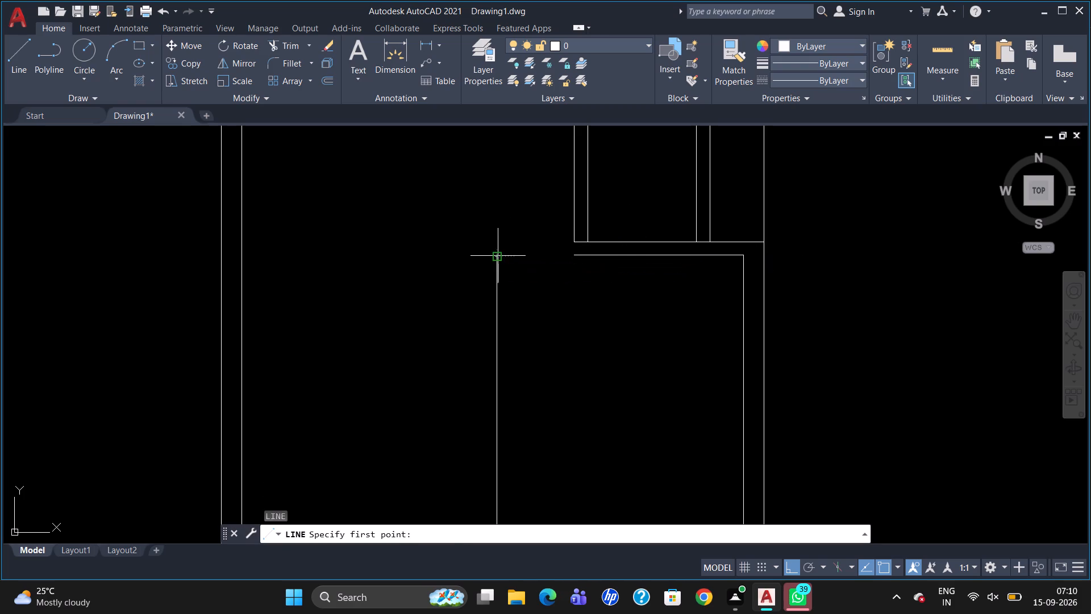
pyautogui.click(576, 256)
pyautogui.press('Escape')
# Offset the new room's short top line, left line and bottom line 6" outward to form its partitions.
pyautogui.scroll(3, 559, 264)
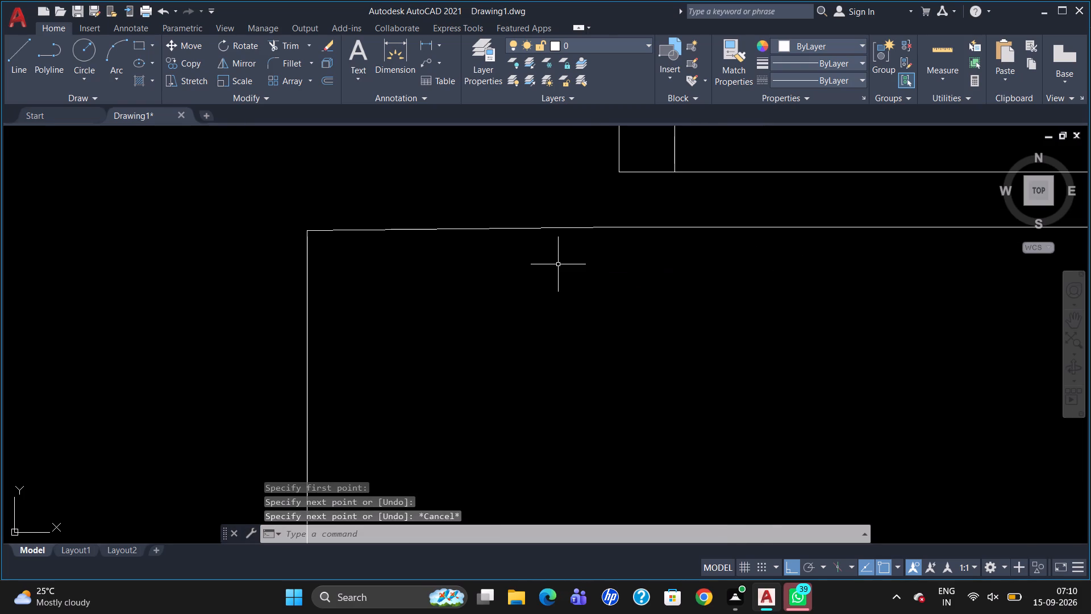
pyautogui.scroll(-3, 552, 238)
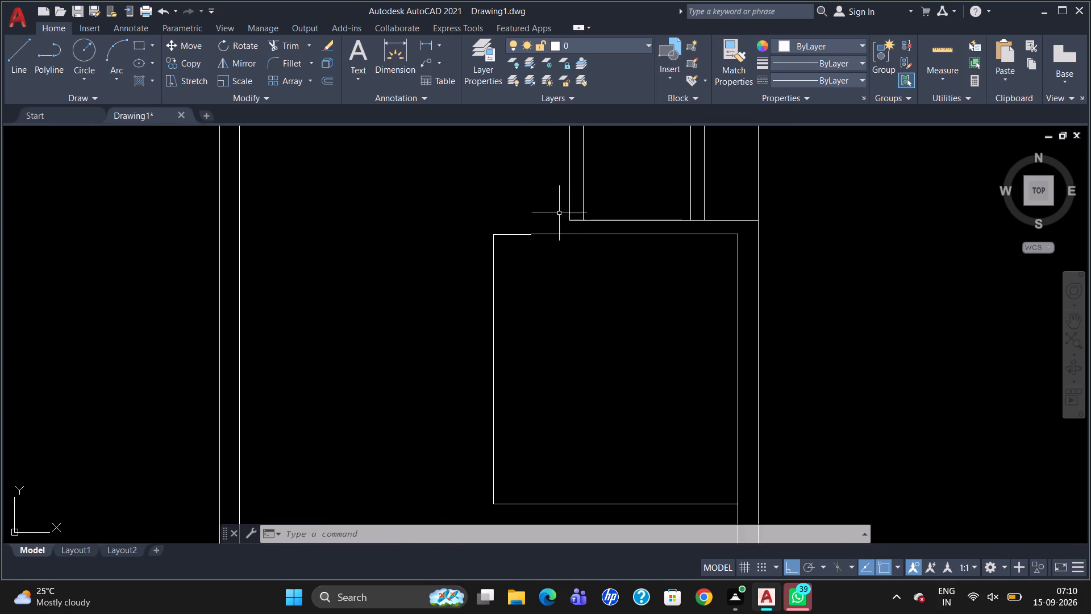
pyautogui.press('o')
pyautogui.press('Return')
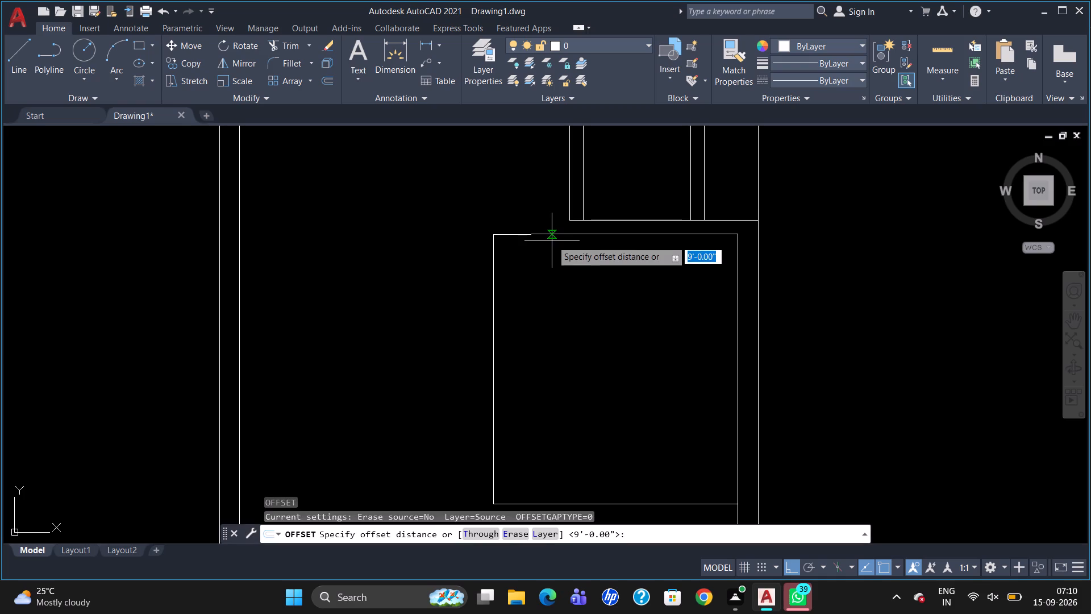
pyautogui.press('6')
pyautogui.press('Return')
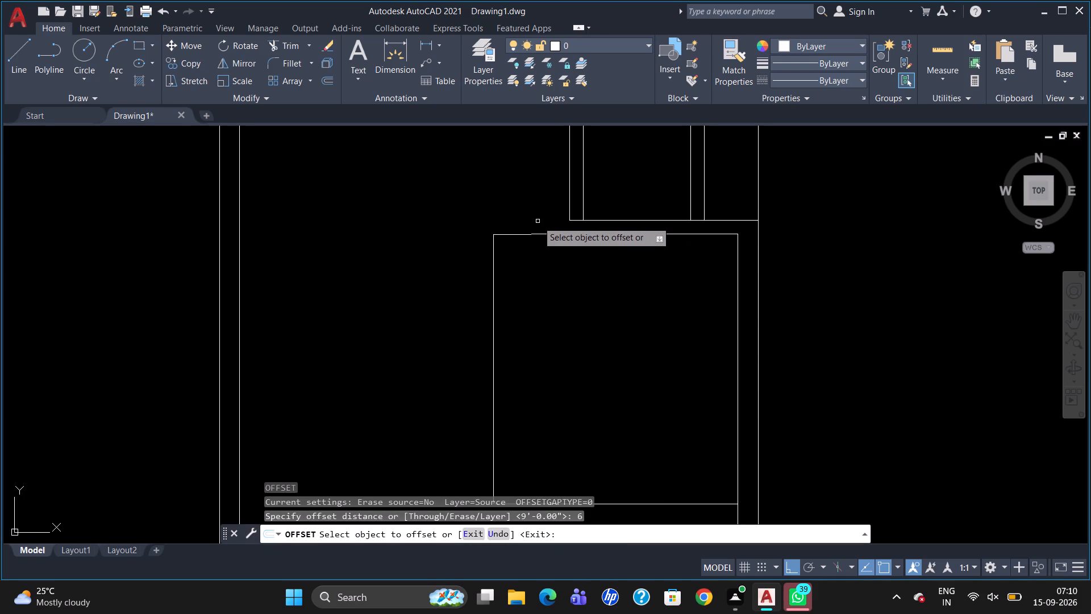
pyautogui.click(535, 235)
pyautogui.click(540, 221)
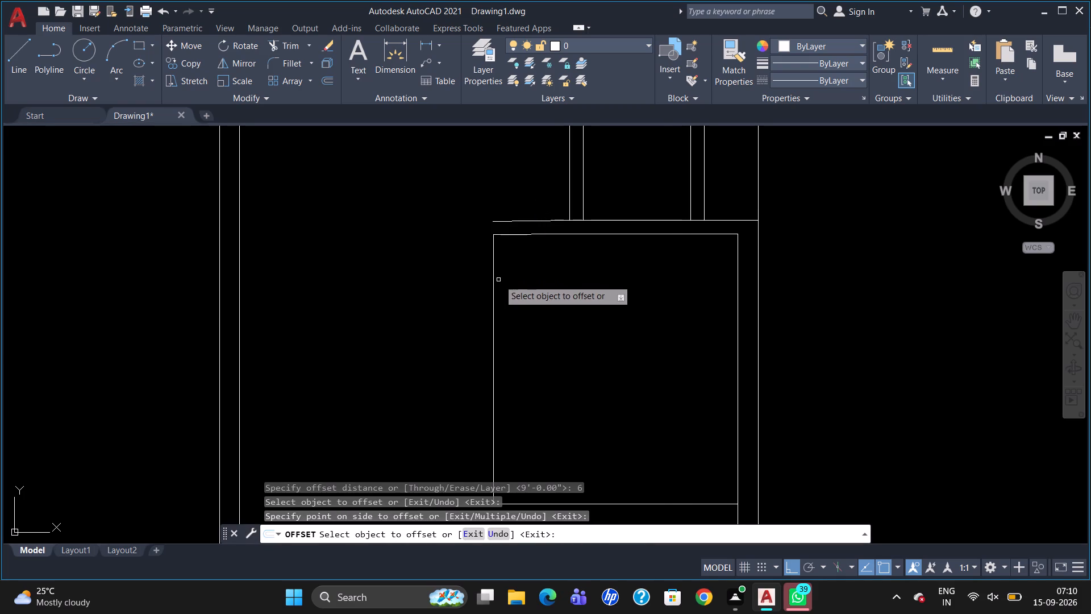
pyautogui.click(493, 283)
pyautogui.click(482, 292)
pyautogui.scroll(-2, 575, 165)
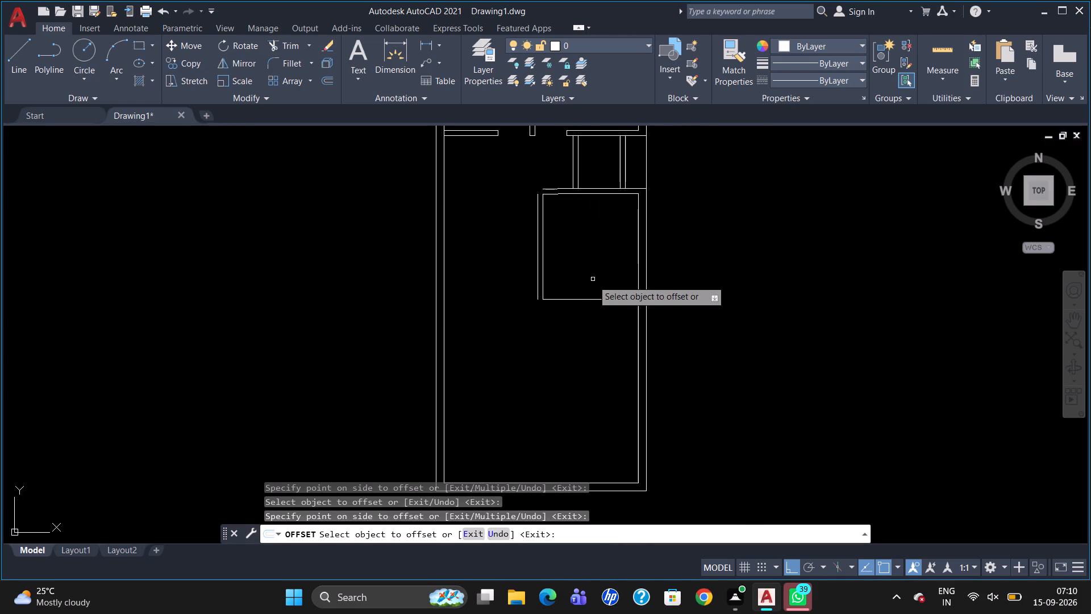
pyautogui.click(589, 300)
pyautogui.click(589, 308)
pyautogui.scroll(2, 584, 308)
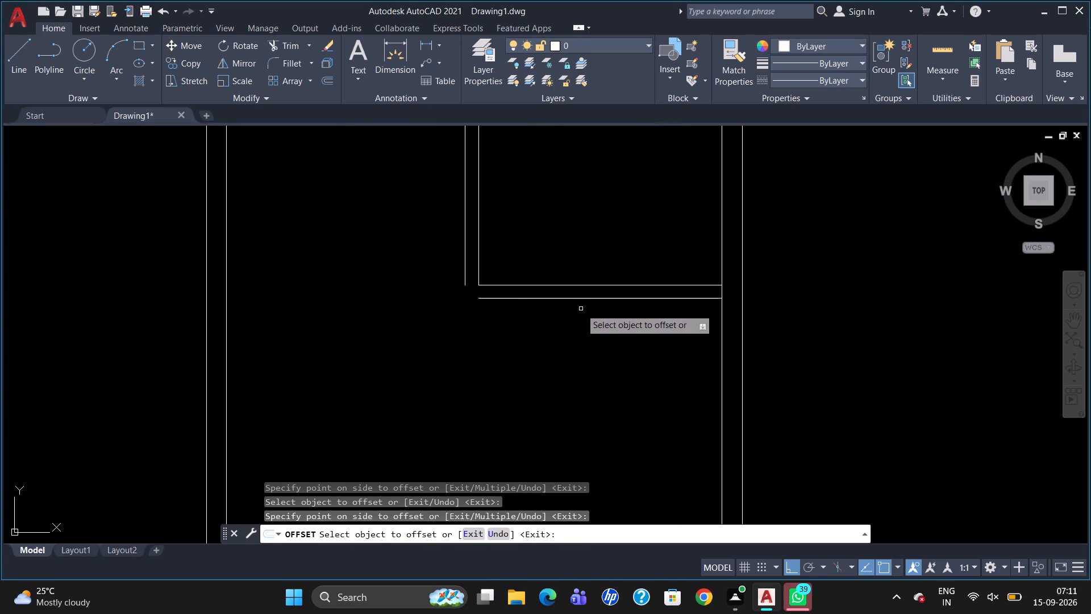
pyautogui.scroll(-2, 682, 288)
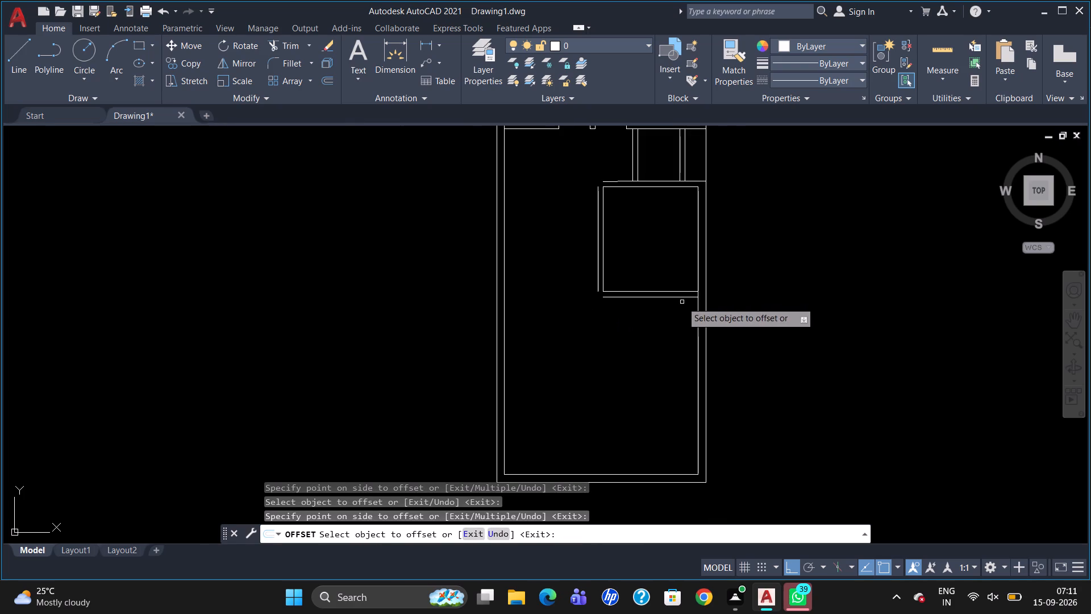
pyautogui.scroll(2, 556, 154)
pyautogui.scroll(-1, 584, 176)
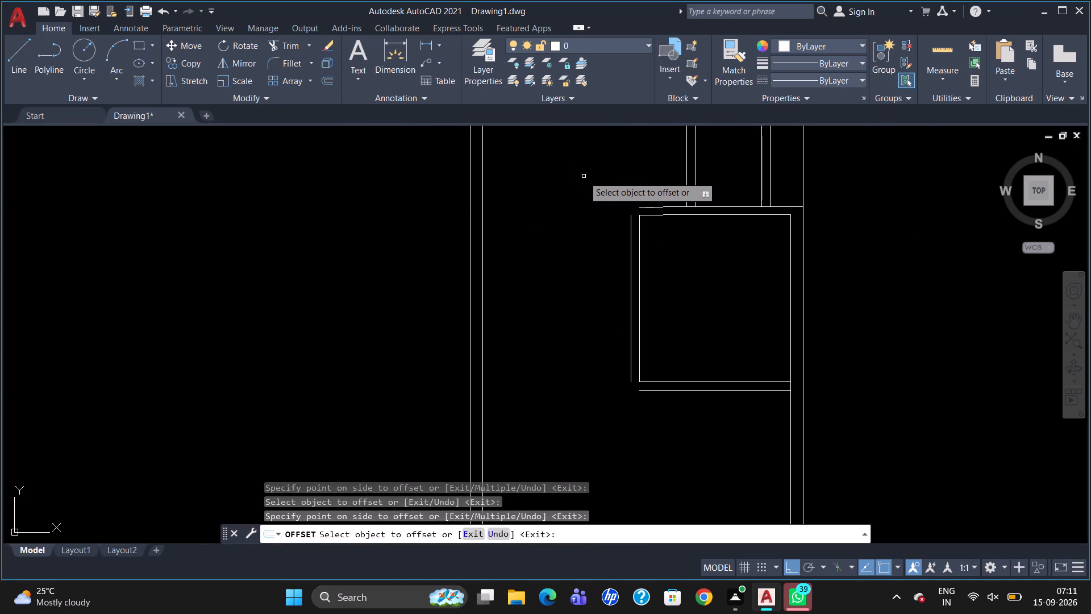
pyautogui.press('Escape')
# Draw a vertical line about 1'-6" upward from the top end of the 9' by 10' room's outer left partition line.
pyautogui.press('l')
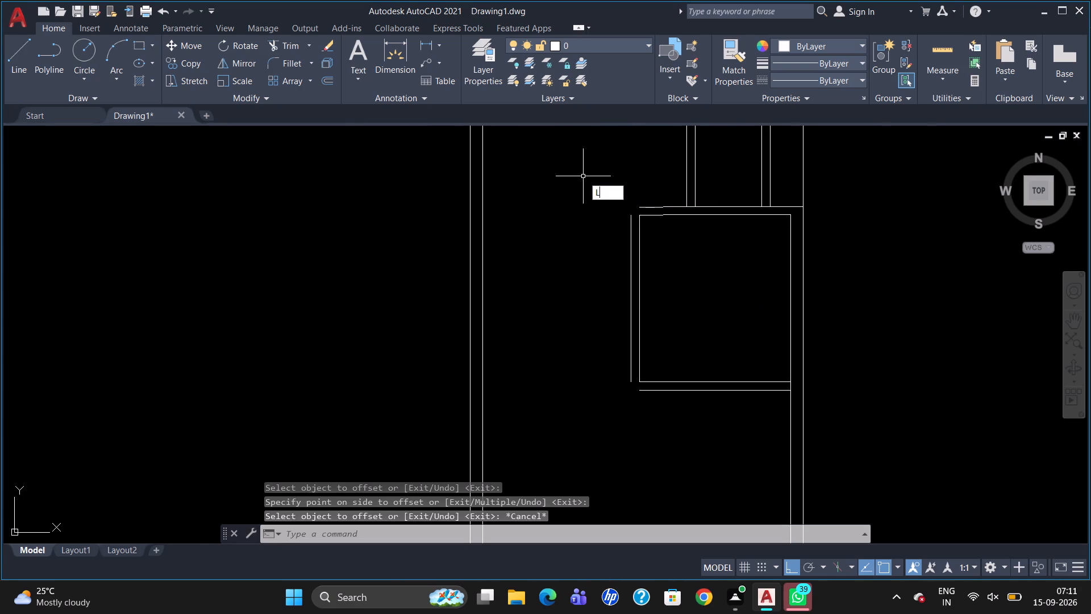
pyautogui.press('Return')
pyautogui.click(628, 215)
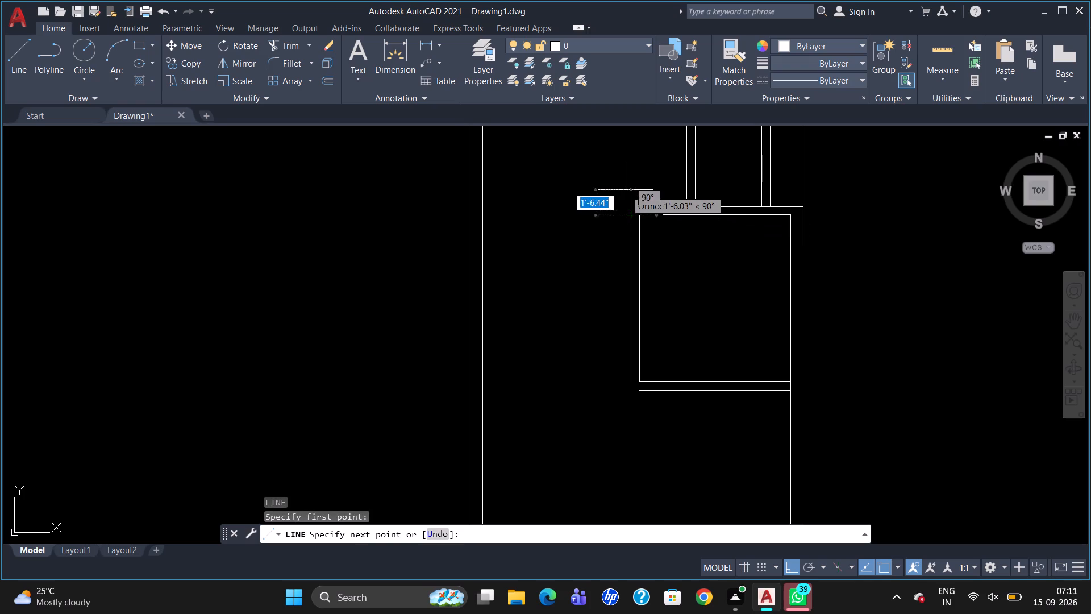
pyautogui.click(626, 189)
pyautogui.press('Escape')
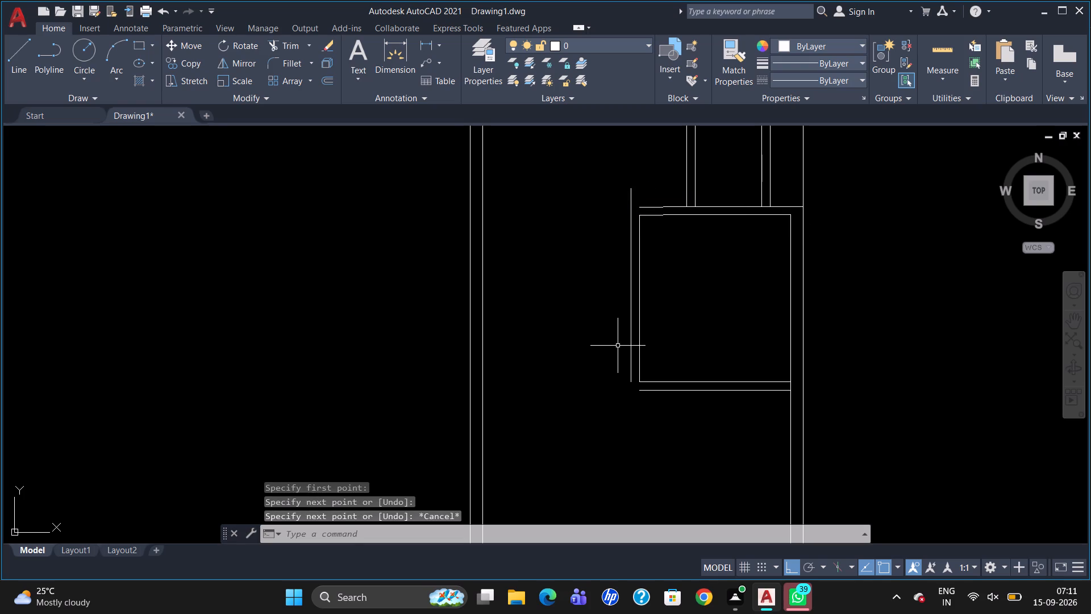
# Extend the room's outer top partition line left to the new vertical line.
pyautogui.press('e')
pyautogui.press('x')
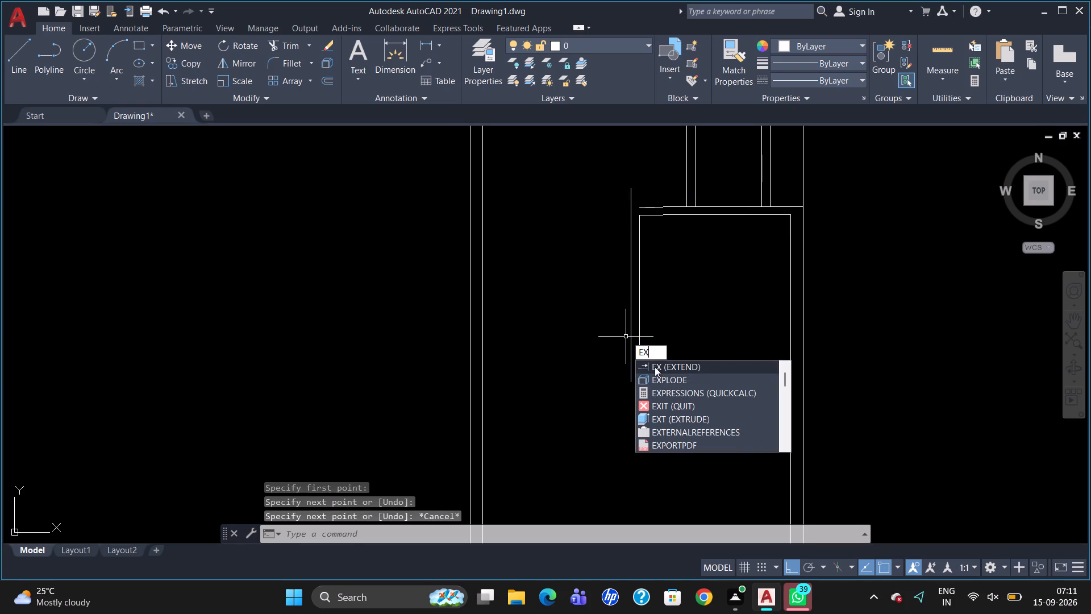
pyautogui.click(660, 367)
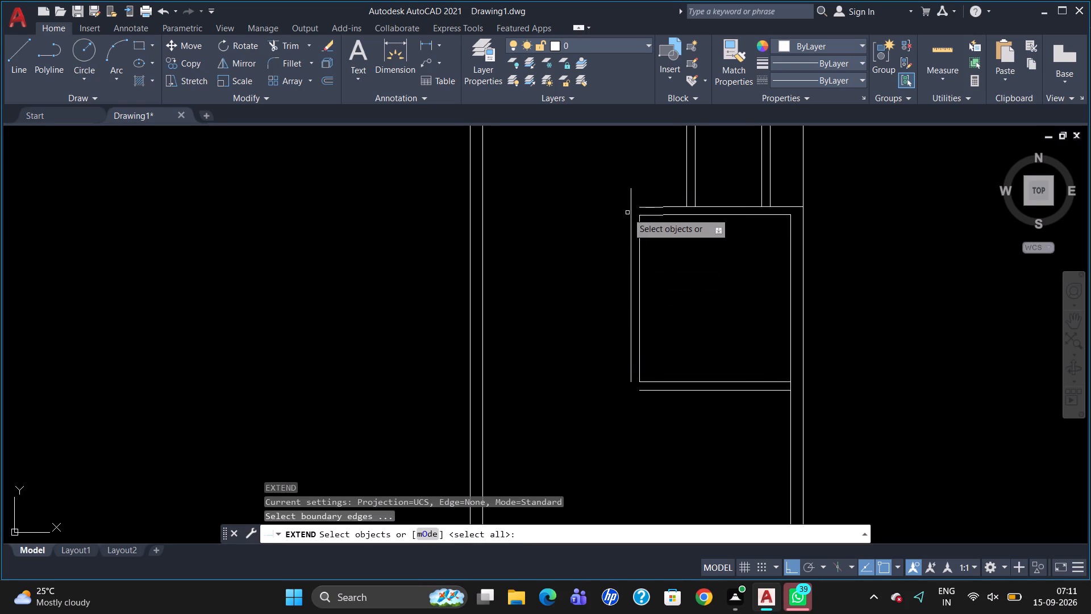
pyautogui.click(631, 208)
pyautogui.press('Return')
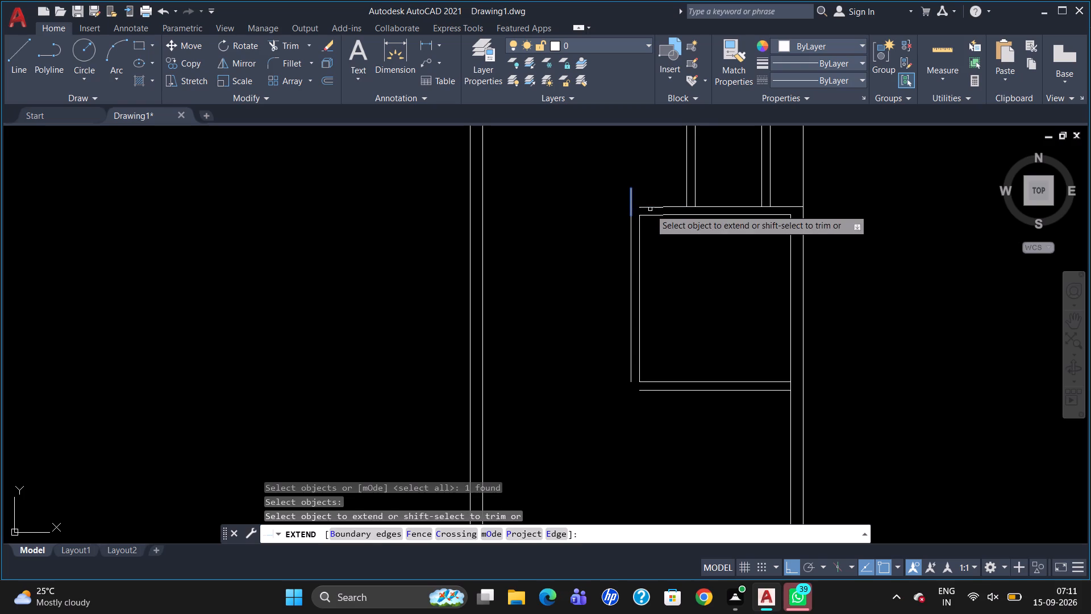
pyautogui.click(650, 206)
pyautogui.press('Escape')
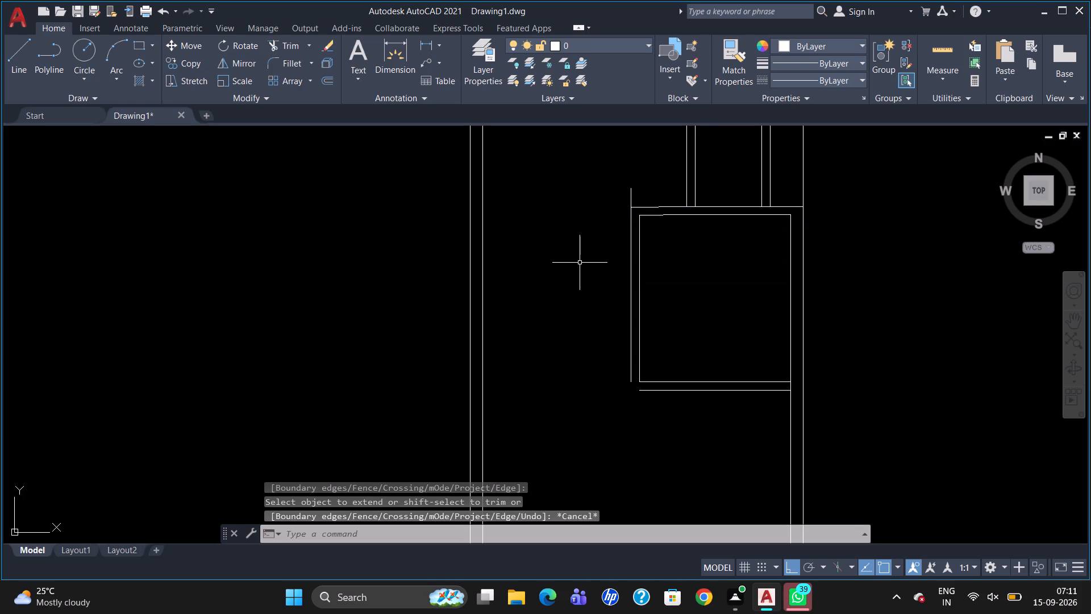
# Draw a short vertical line downward from the bottom end of the room's outer left partition line.
pyautogui.press('l')
pyautogui.press('Return')
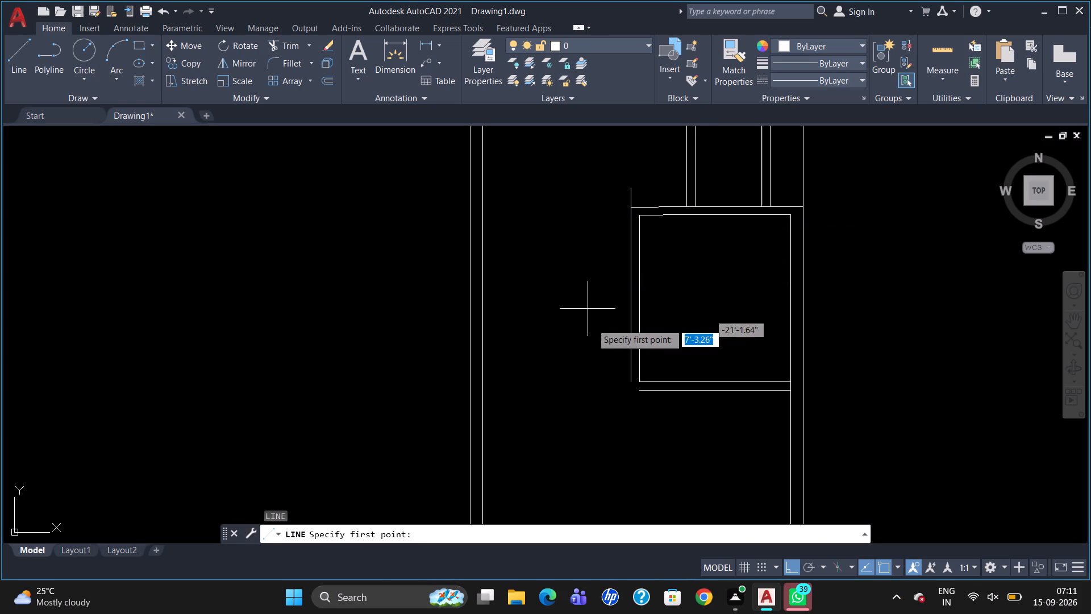
pyautogui.click(627, 378)
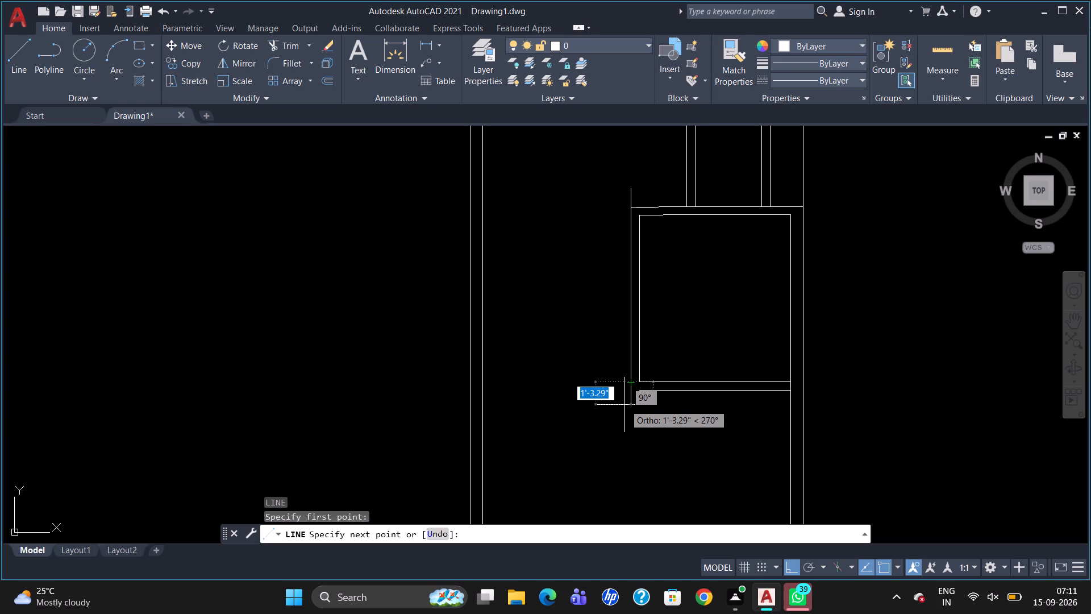
pyautogui.click(625, 410)
pyautogui.press('Escape')
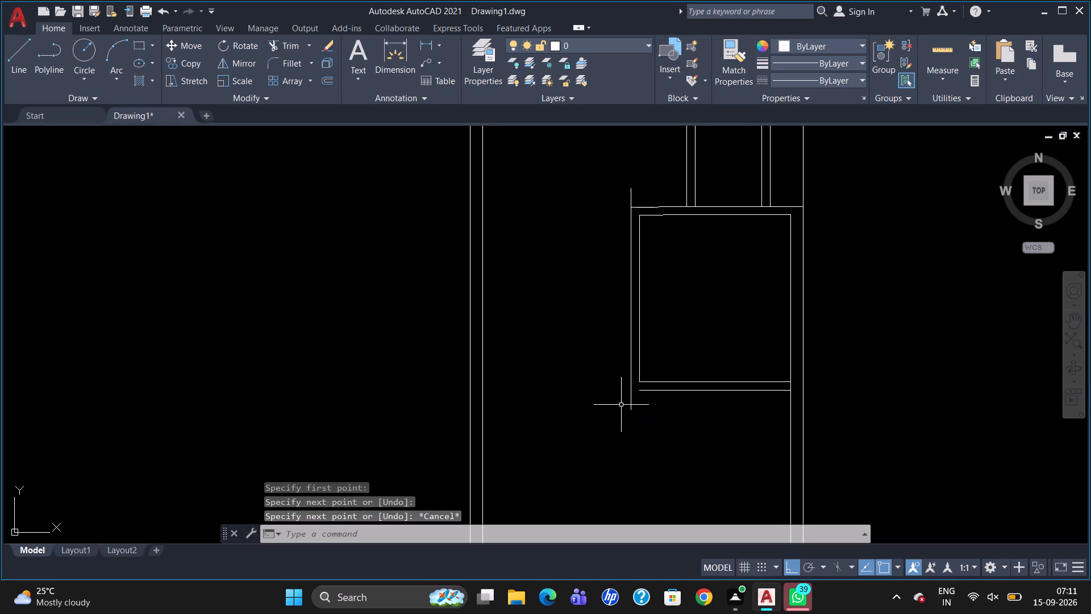
# Extend the room's outer bottom partition line left to the new downward line.
pyautogui.write('EX')
pyautogui.press('Return')
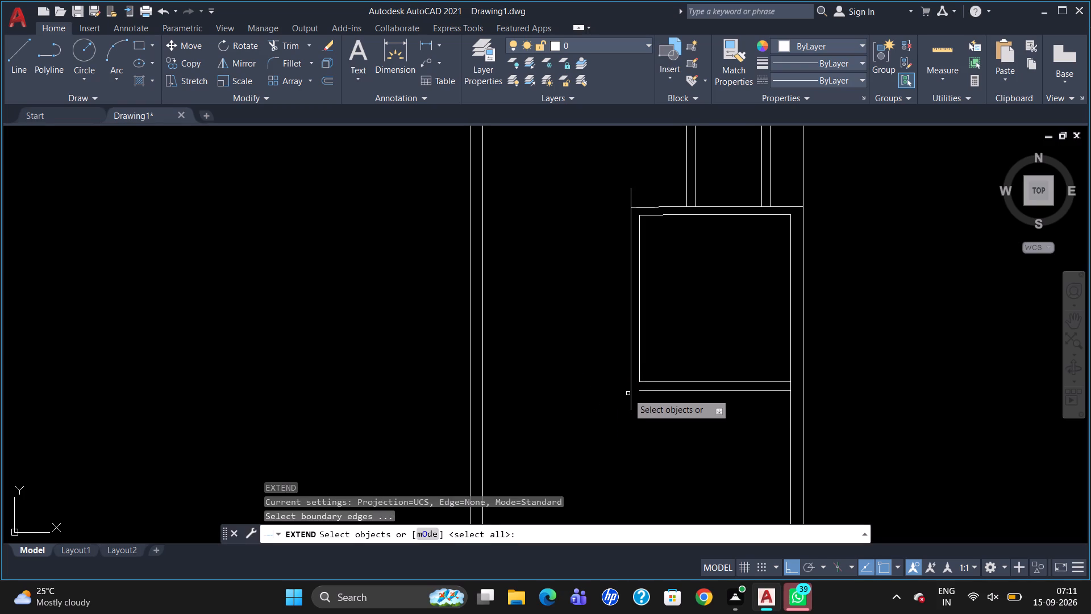
pyautogui.click(631, 391)
pyautogui.press('Return')
pyautogui.click(651, 391)
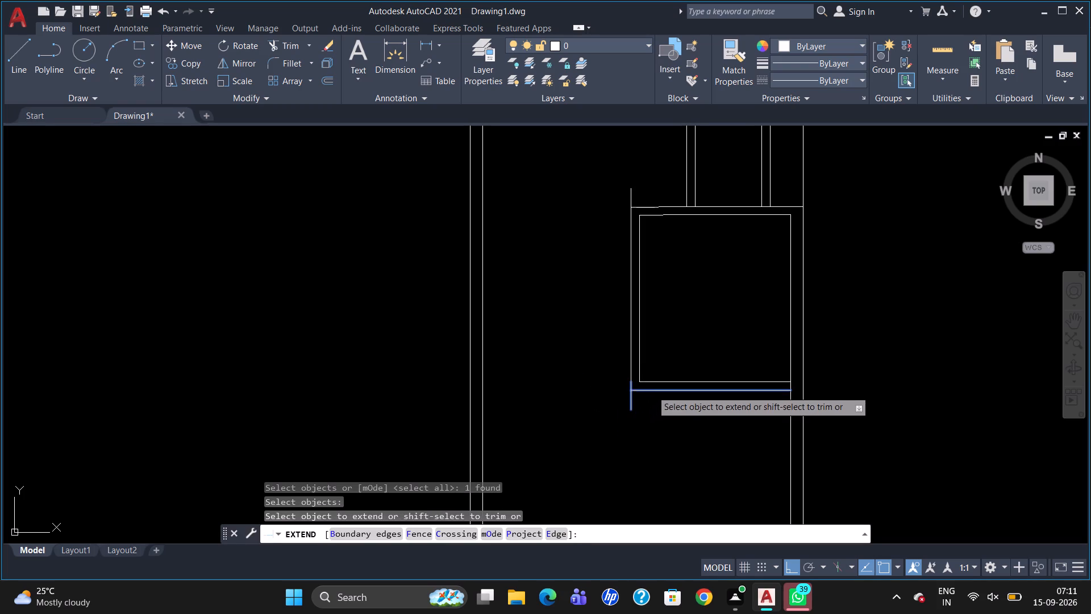
pyautogui.press('Escape')
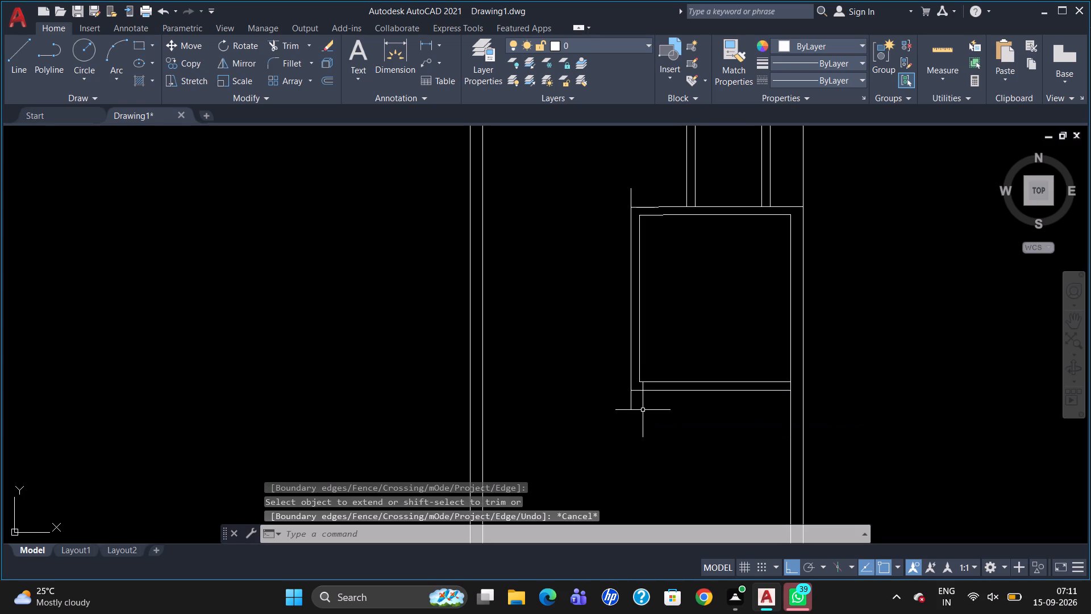
# Trim the vertical line ends projecting below and above the room's outer left partition corners.
pyautogui.write('TR')
pyautogui.press('Return')
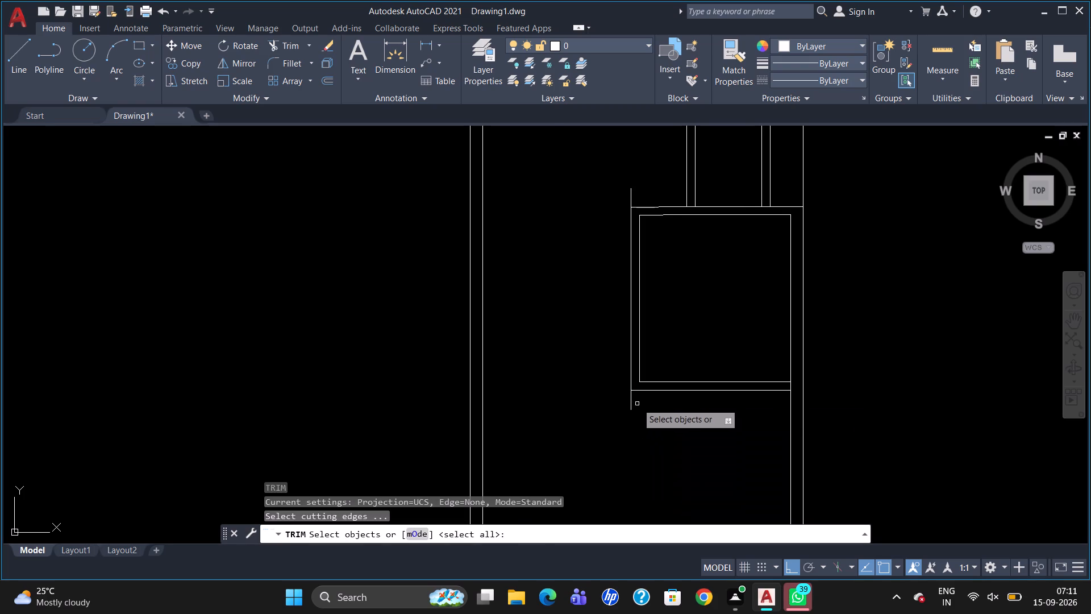
pyautogui.press('Return')
pyautogui.click(631, 404)
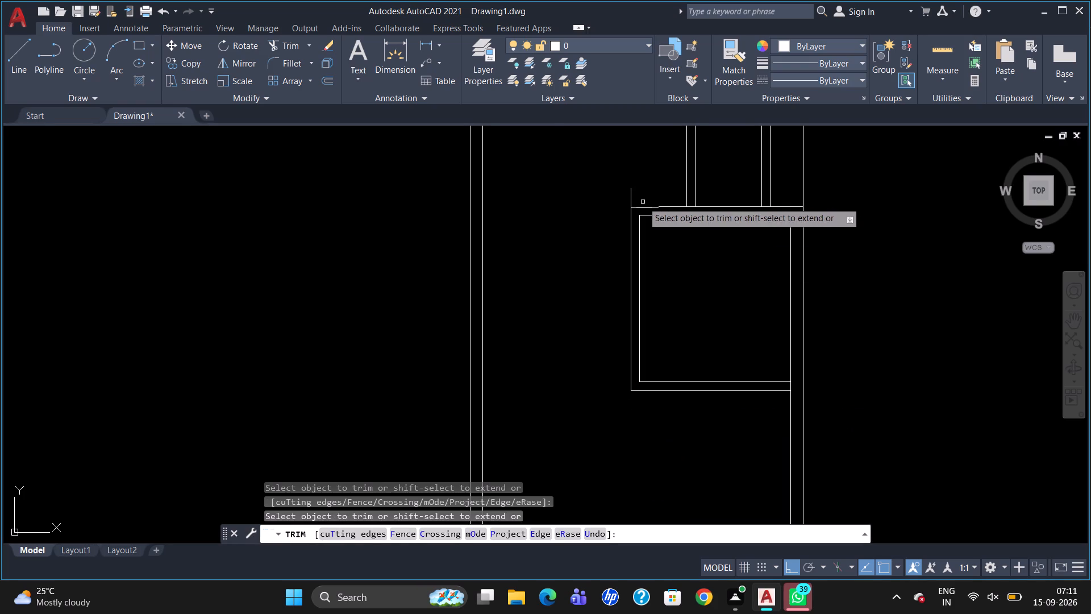
pyautogui.click(630, 197)
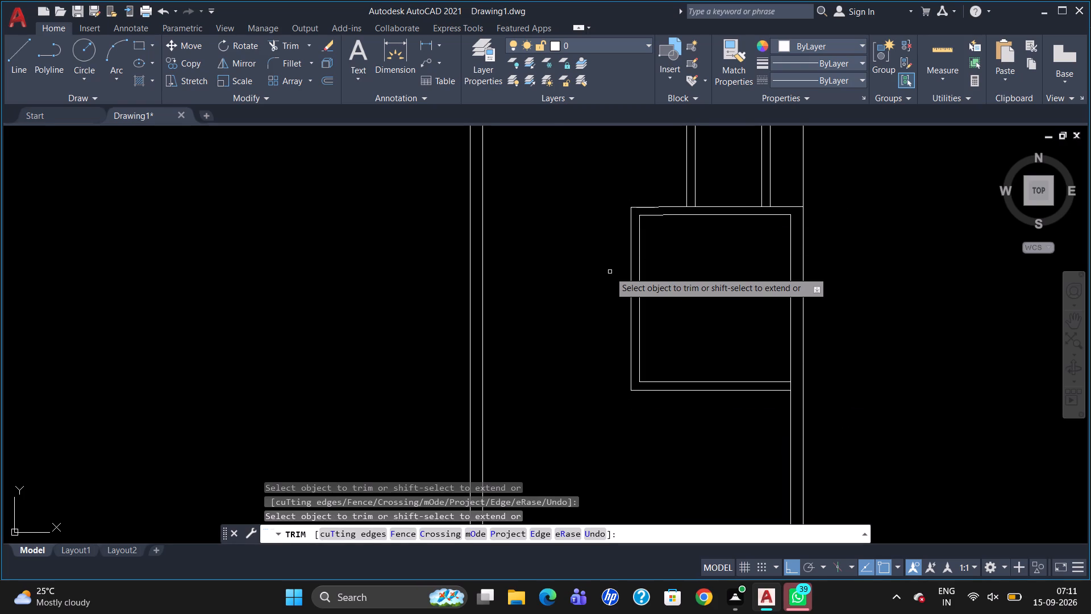
pyautogui.press('Escape')
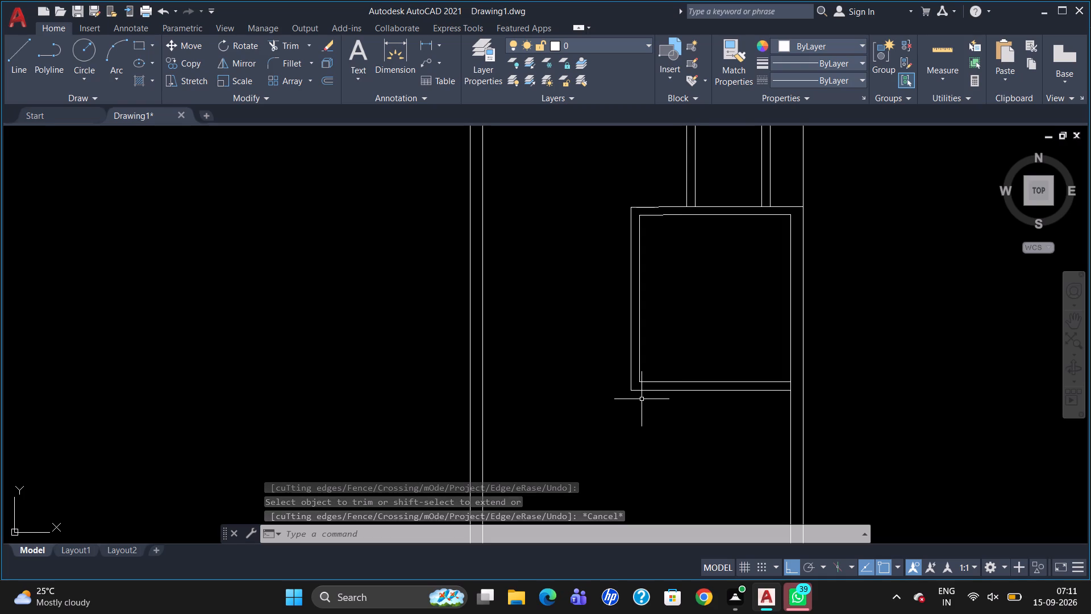
# Draw a horizontal line from the room's inner lower-left corner across the partition to its outer left line.
pyautogui.press('l')
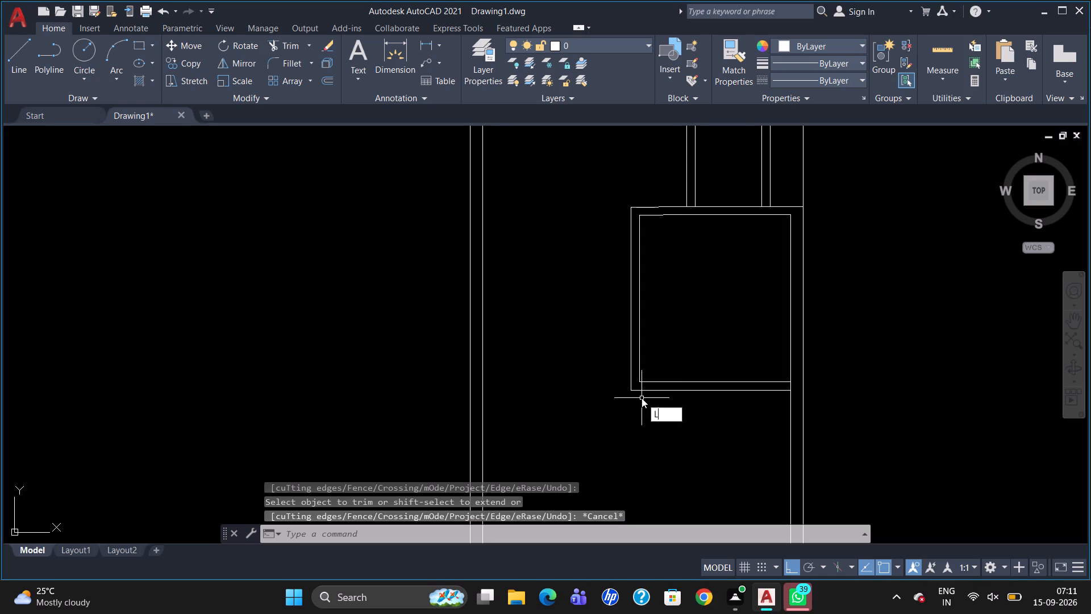
pyautogui.press('Return')
pyautogui.click(643, 382)
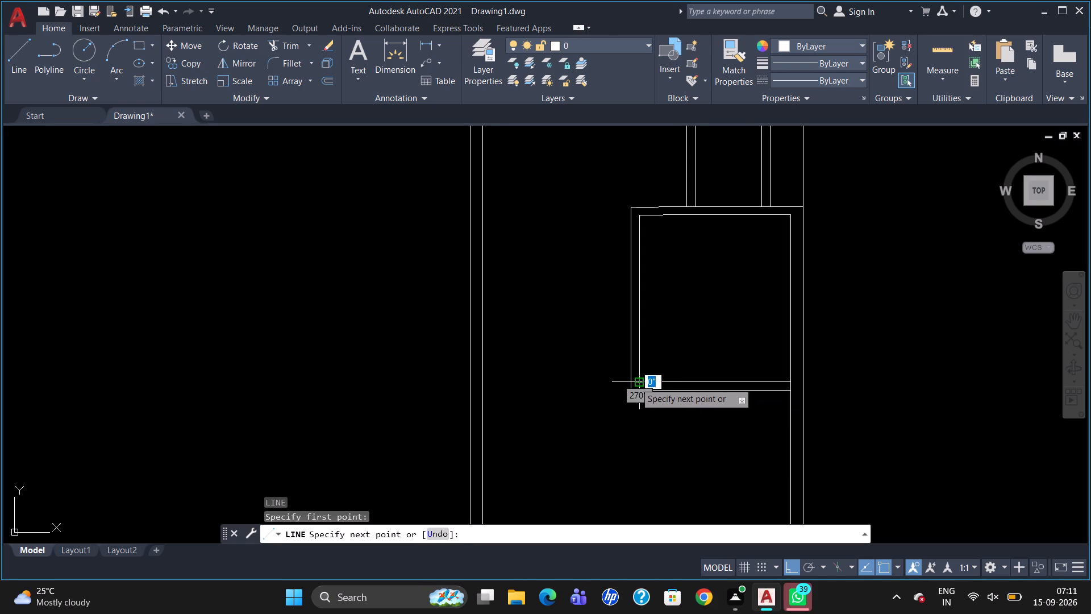
pyautogui.click(626, 381)
pyautogui.press('Escape')
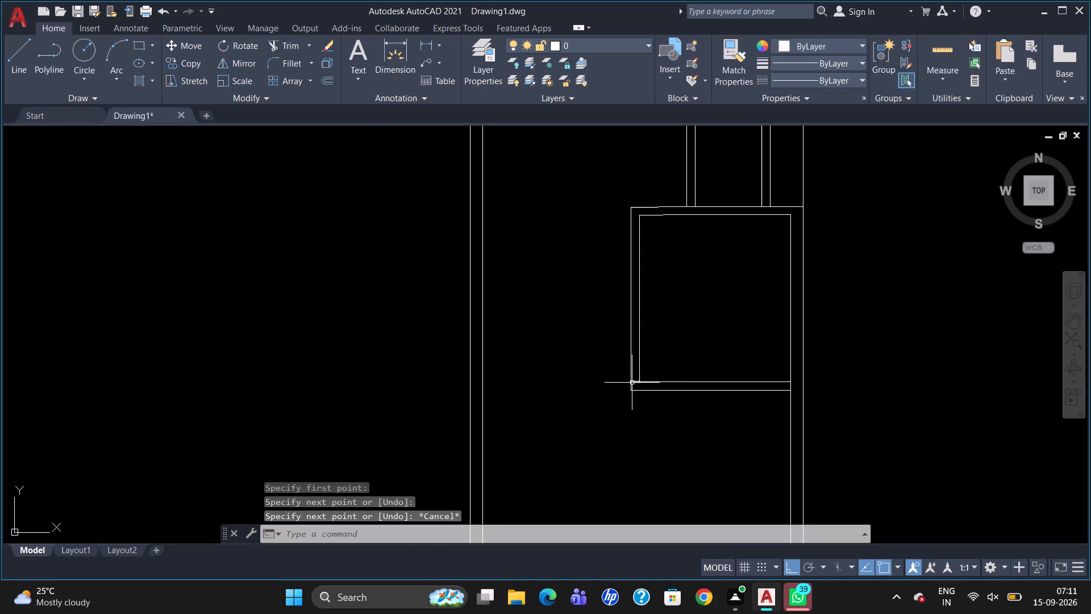
pyautogui.scroll(1, 632, 383)
pyautogui.scroll(1, 679, 406)
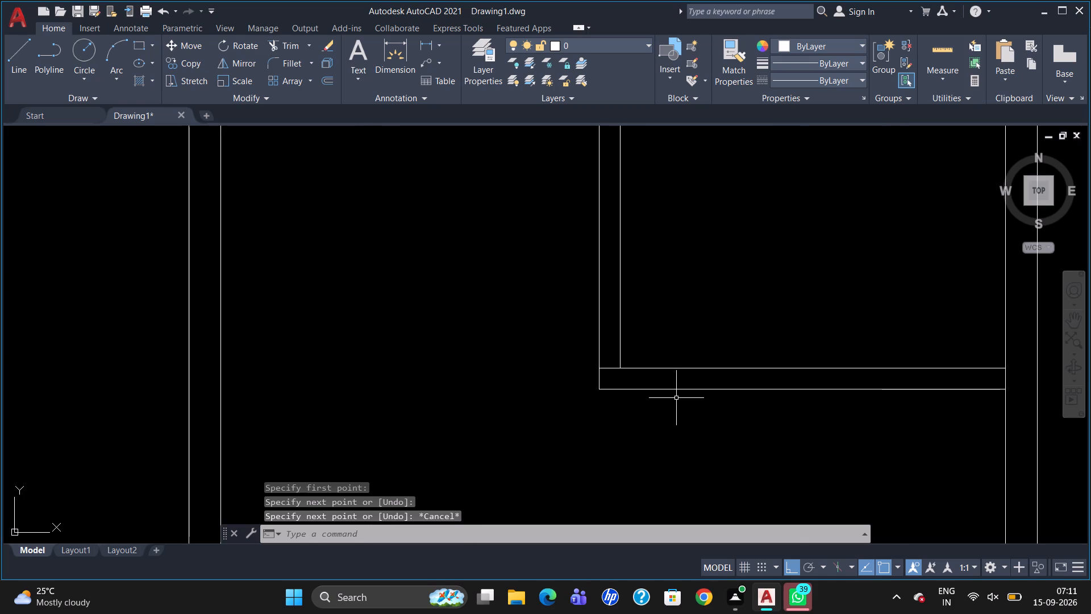
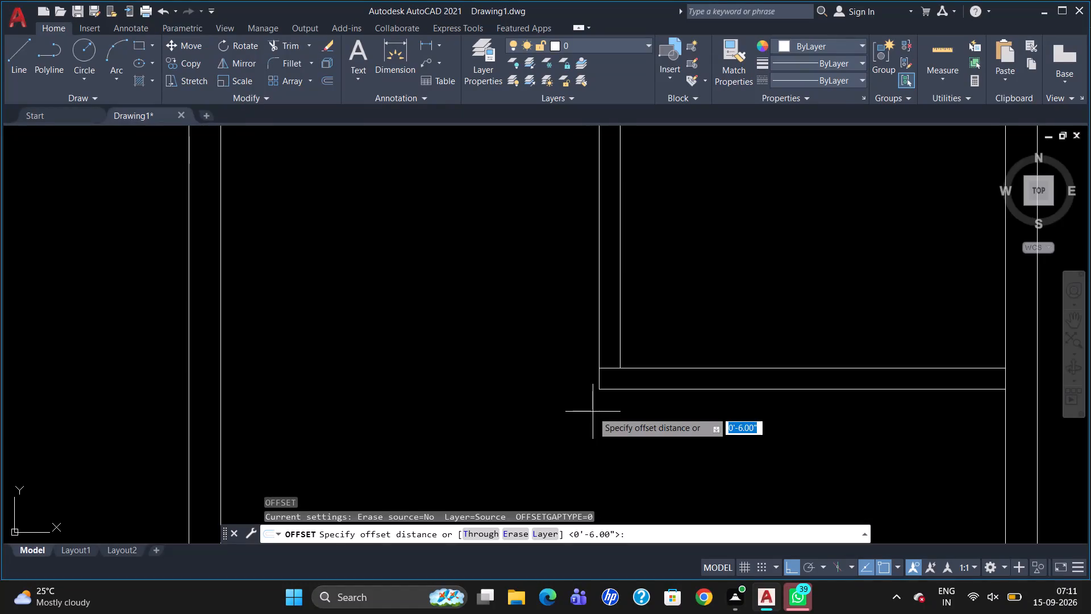
# Offset the short horizontal line across the base of the room's left partition 3' upward.
pyautogui.write("3'")
pyautogui.press('Return')
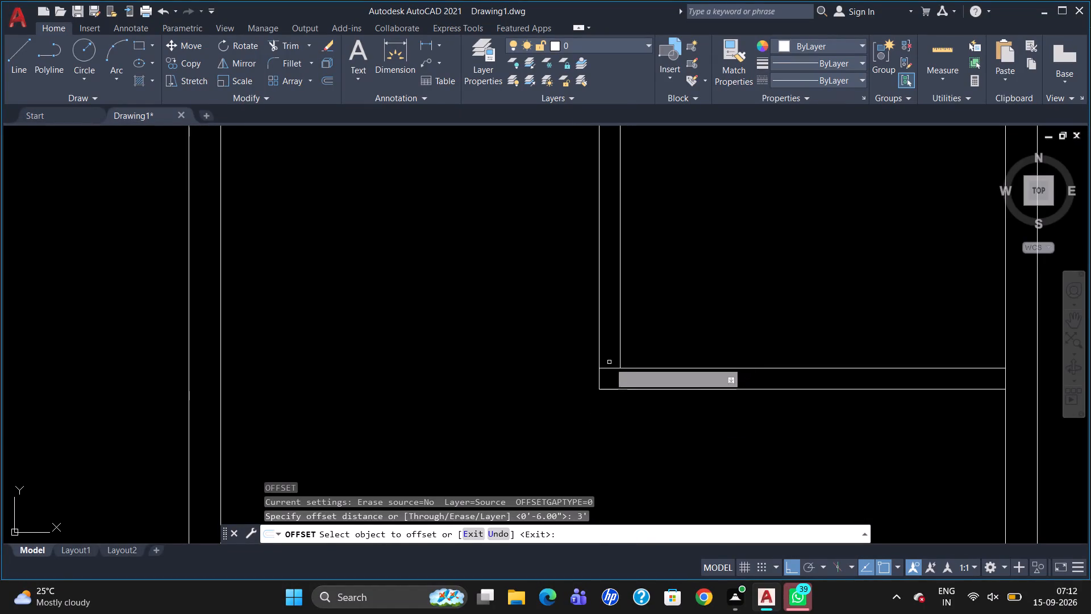
pyautogui.click(609, 367)
pyautogui.click(613, 327)
pyautogui.press('Escape')
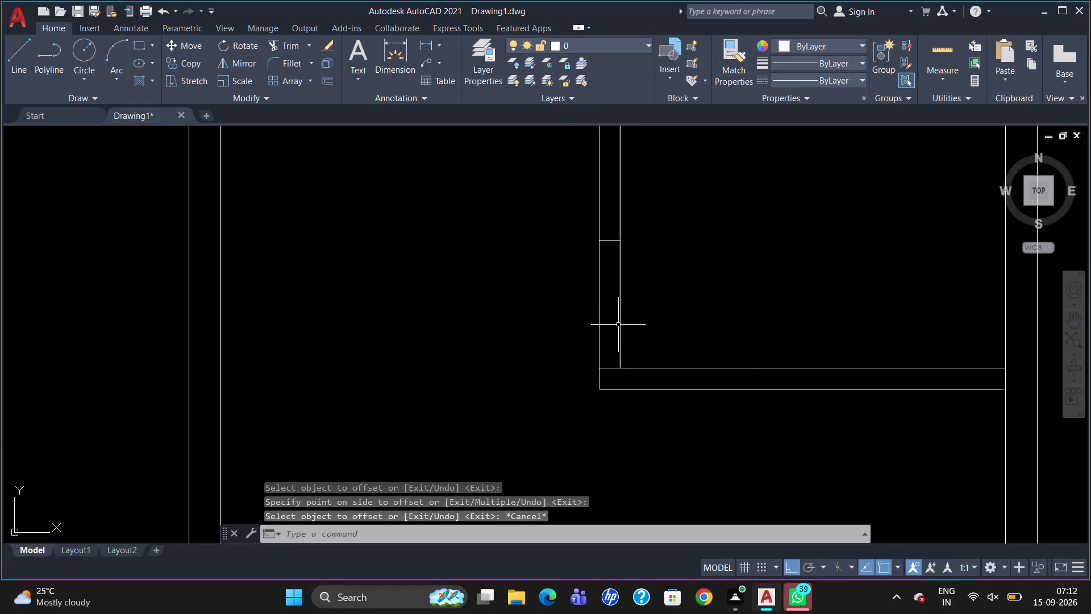
# Trim both left partition lines below the offset line to open a 3' gap above the room's bottom partition.
pyautogui.write('TR')
pyautogui.press('Return')
pyautogui.press('Return')
pyautogui.moveTo(578, 298); pyautogui.dragTo(580, 298)
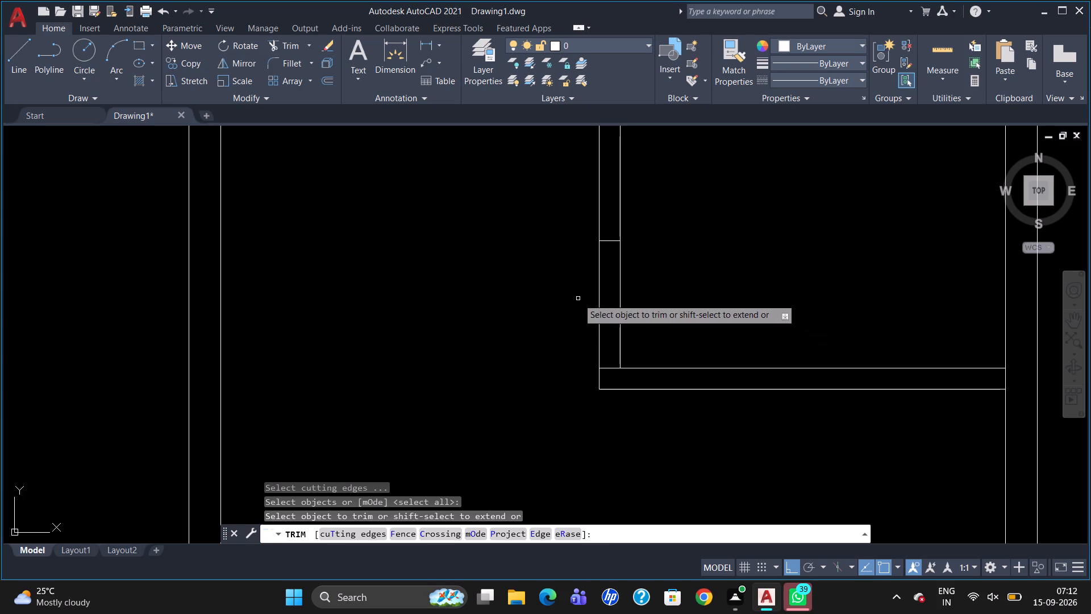
pyautogui.moveTo(580, 298); pyautogui.dragTo(635, 310)
pyautogui.click(638, 308)
pyautogui.press('Escape')
# Offset the lower line of the room's bottom partition 8' downward.
pyautogui.scroll(-1, 639, 308)
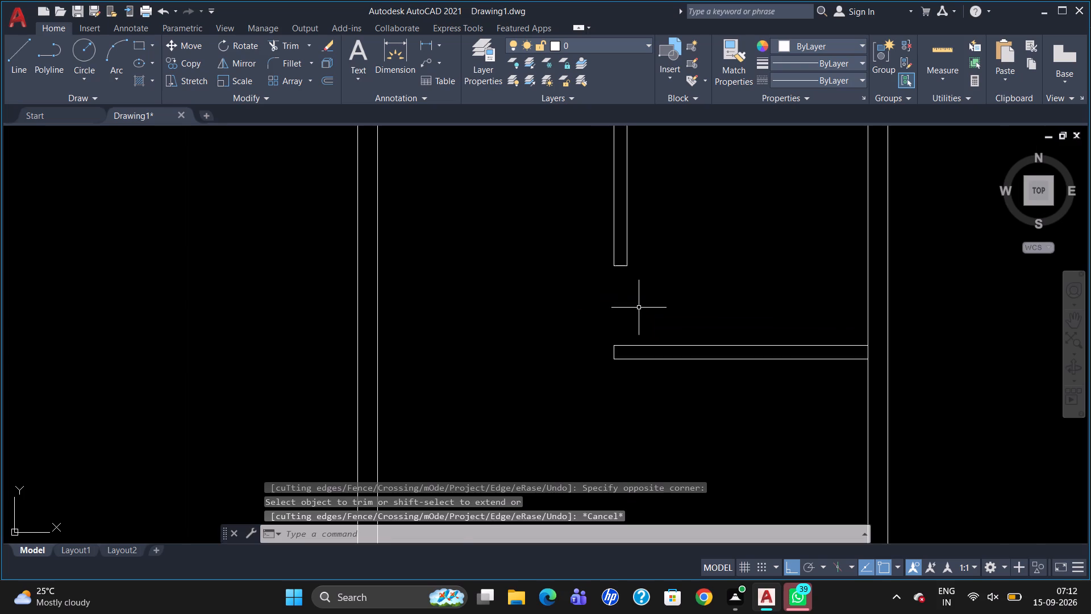
pyautogui.scroll(-3, 639, 308)
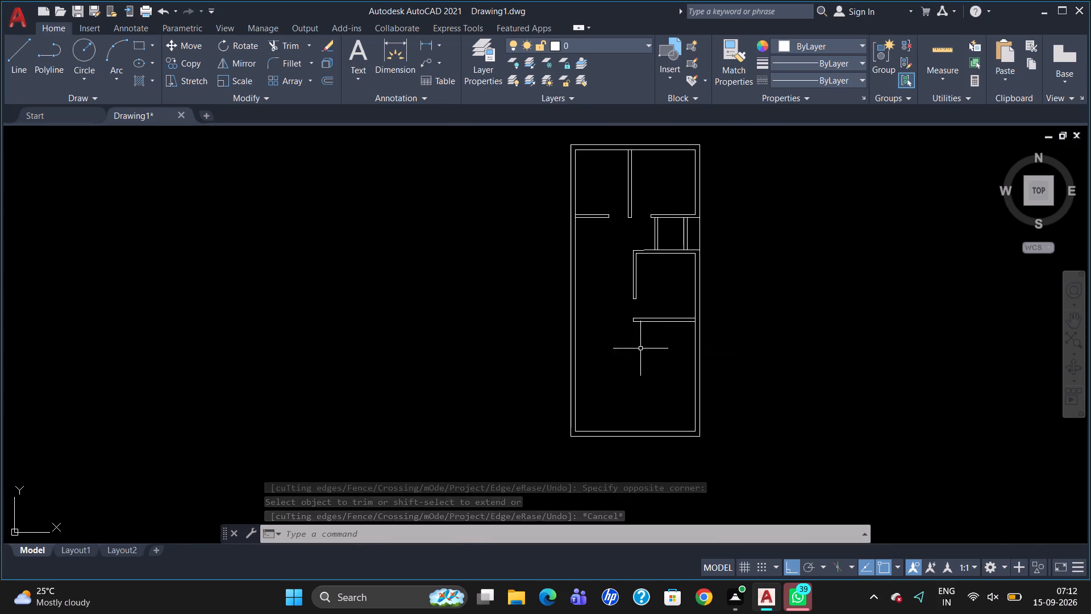
pyautogui.scroll(-1, 728, 330)
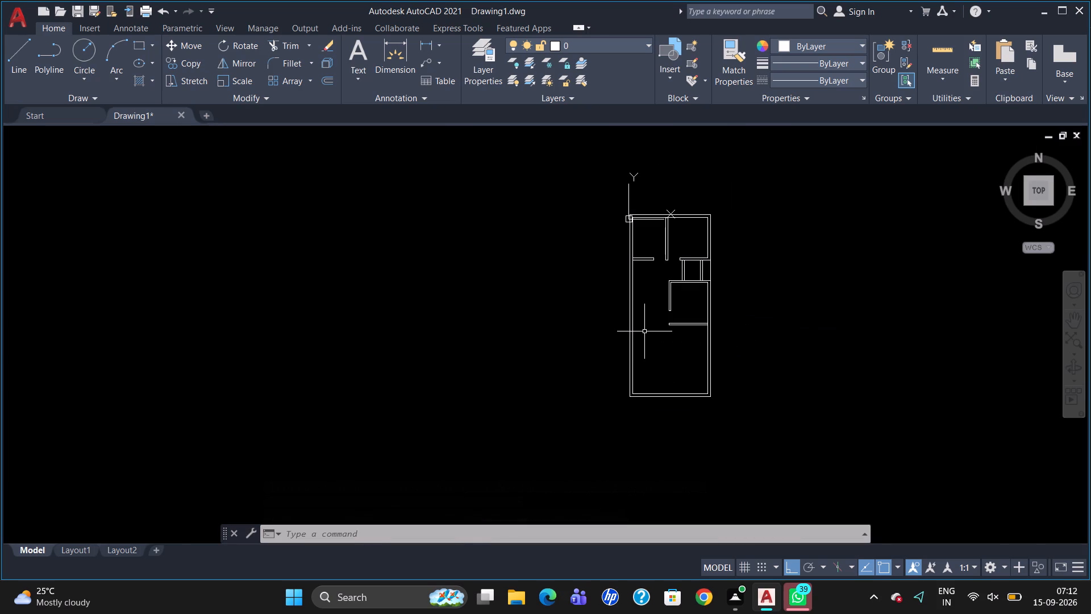
pyautogui.scroll(2, 752, 354)
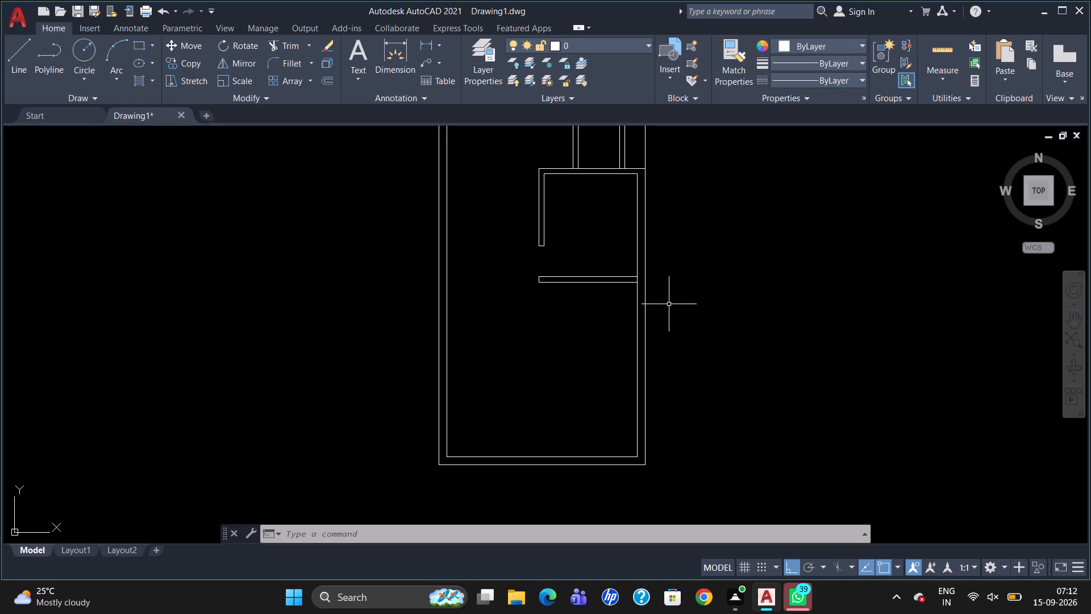
pyautogui.press('o')
pyautogui.press('Return')
pyautogui.write("8'")
pyautogui.press('Return')
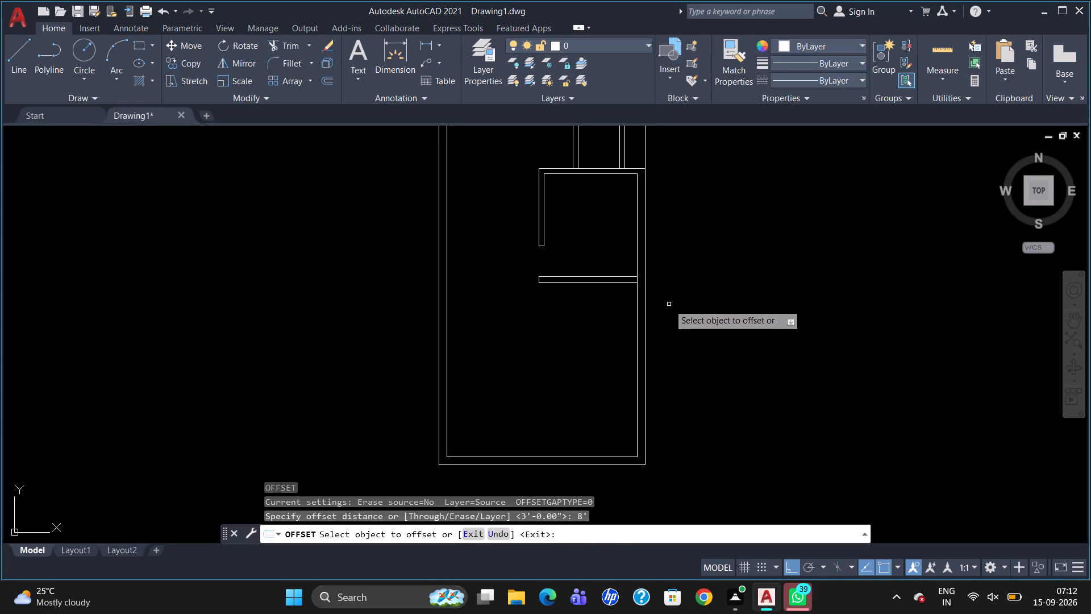
pyautogui.moveTo(616, 283); pyautogui.dragTo(617, 295)
pyautogui.click(606, 362)
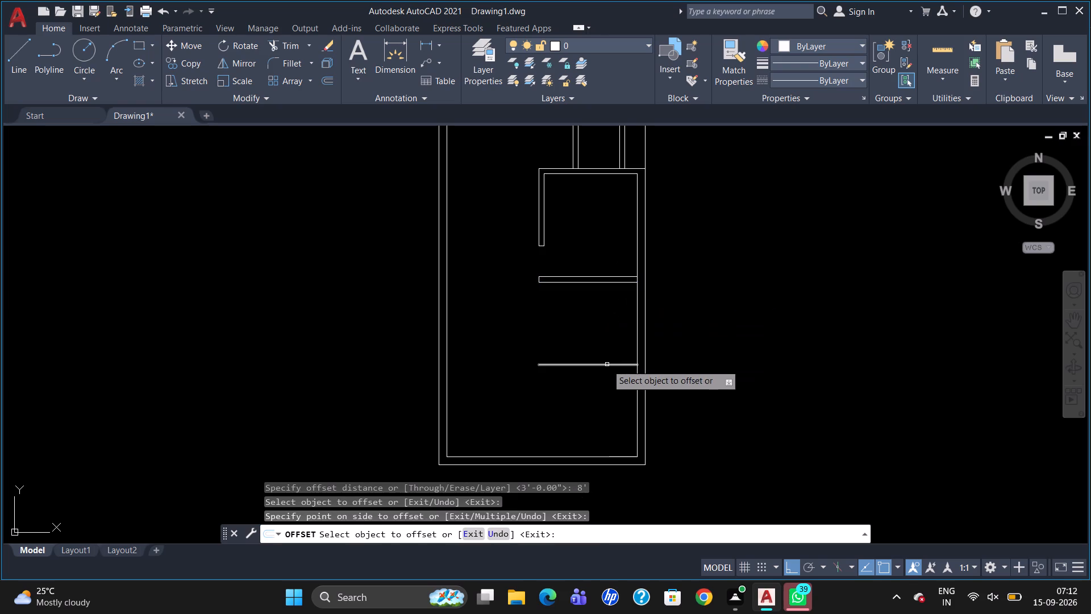
# Offset the new line 6" downward to form the second face of the lower partition.
pyautogui.click(607, 364)
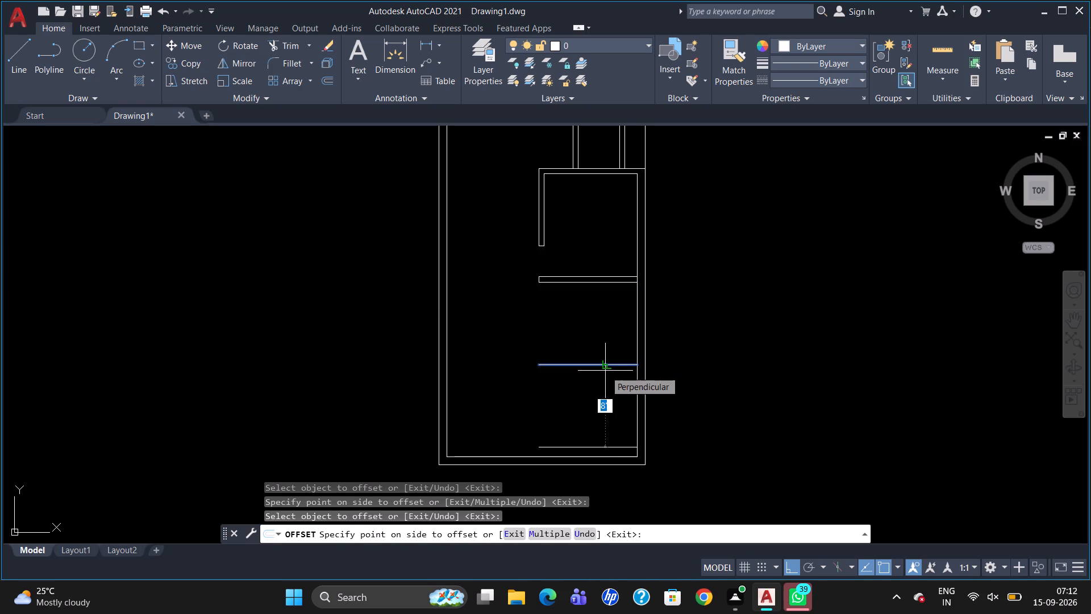
pyautogui.press('6')
pyautogui.press('Return')
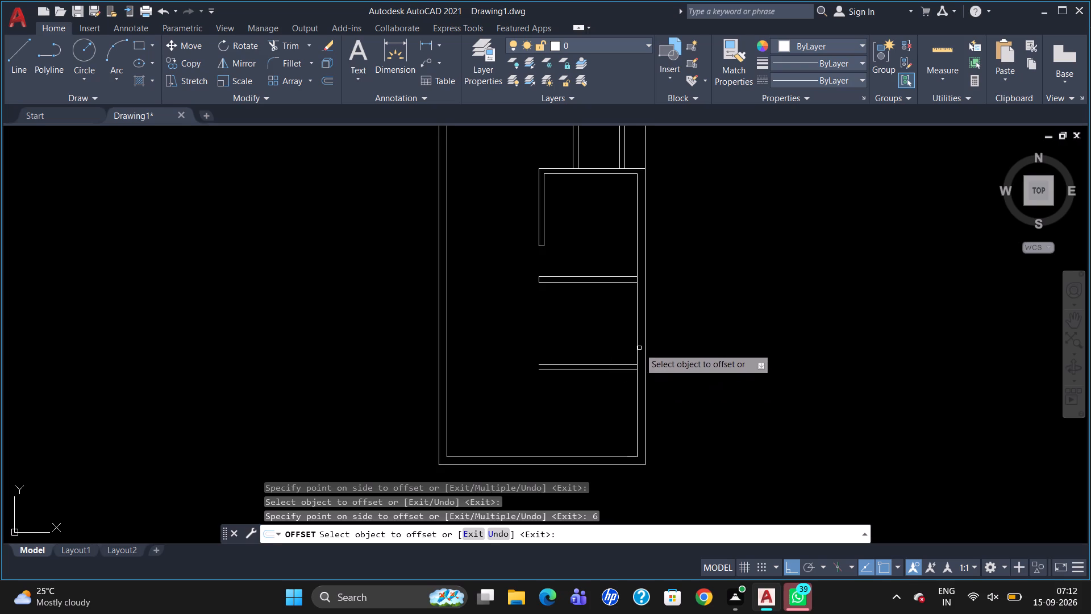
pyautogui.press('Escape')
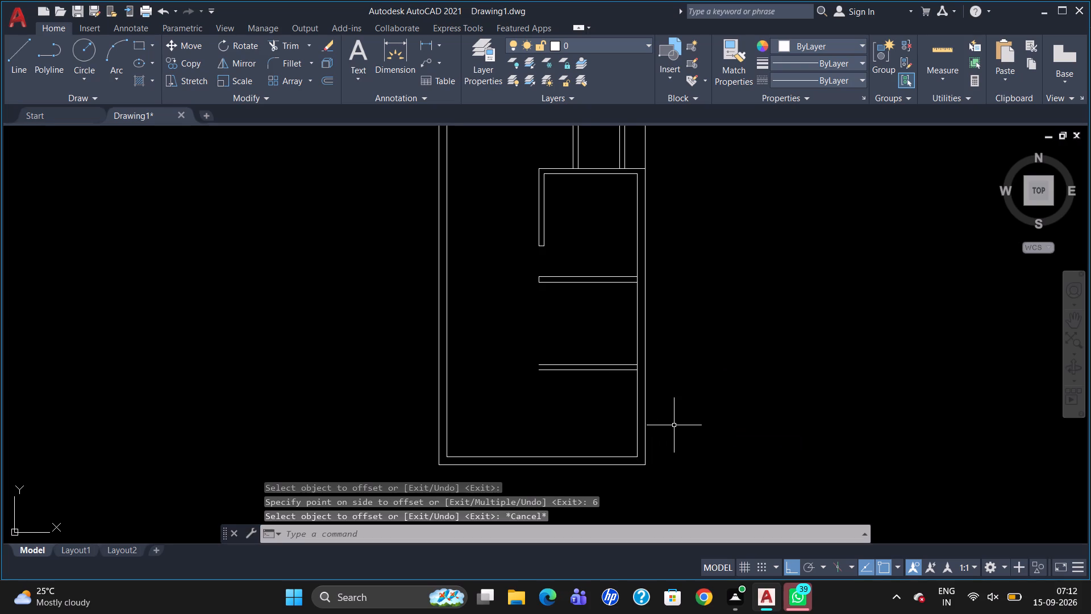
# Draw a vertical line from the inner bottom-right corner of the outer walls down to the outer bottom wall line.
pyautogui.press('l')
pyautogui.press('Return')
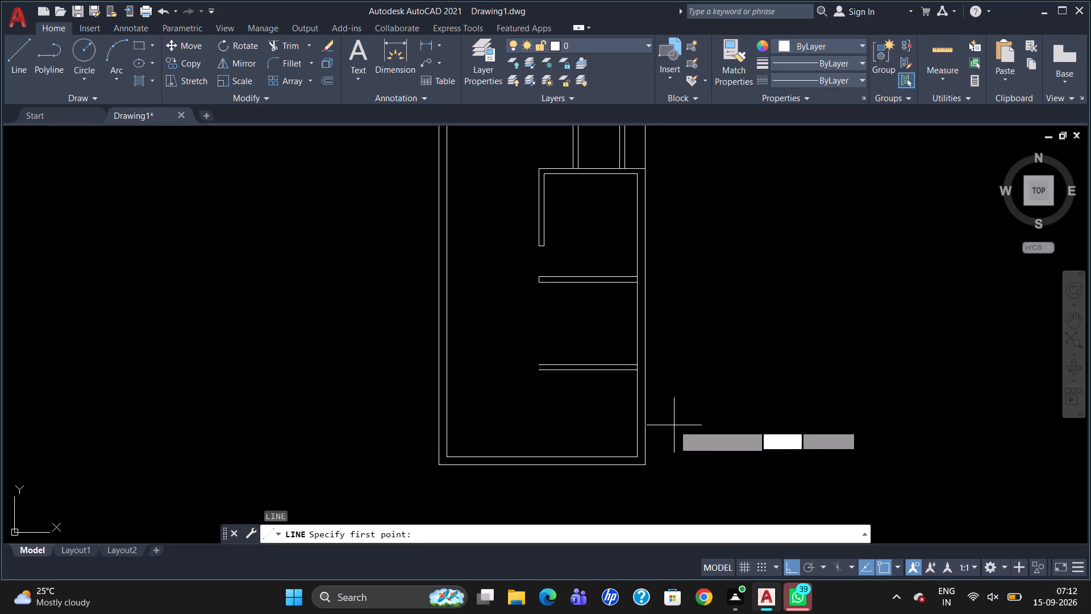
pyautogui.scroll(2, 648, 461)
pyautogui.moveTo(619, 447); pyautogui.dragTo(620, 453)
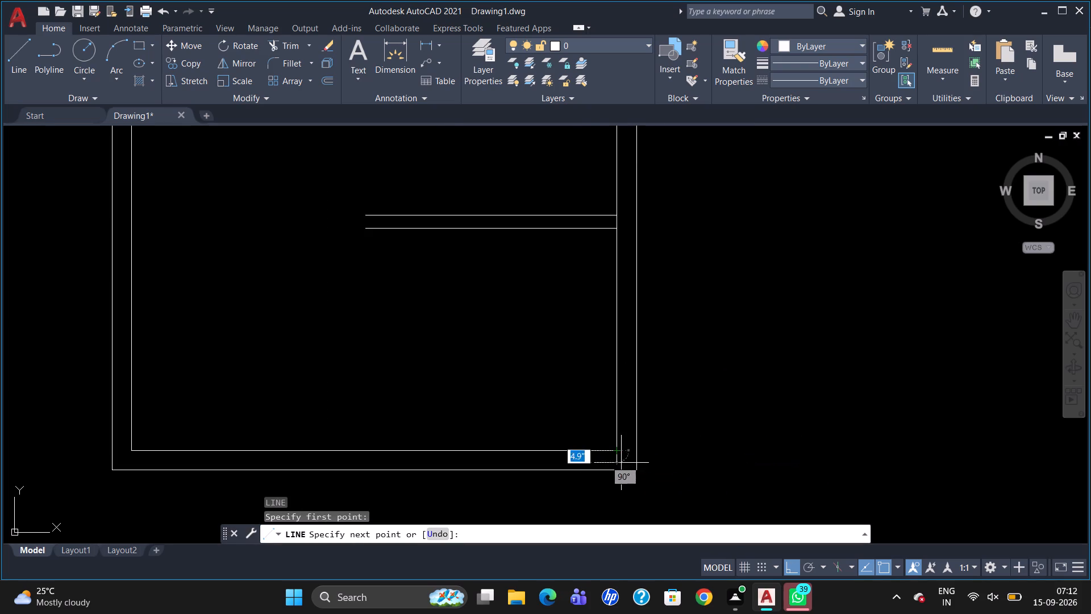
pyautogui.click(621, 470)
pyautogui.press('Escape')
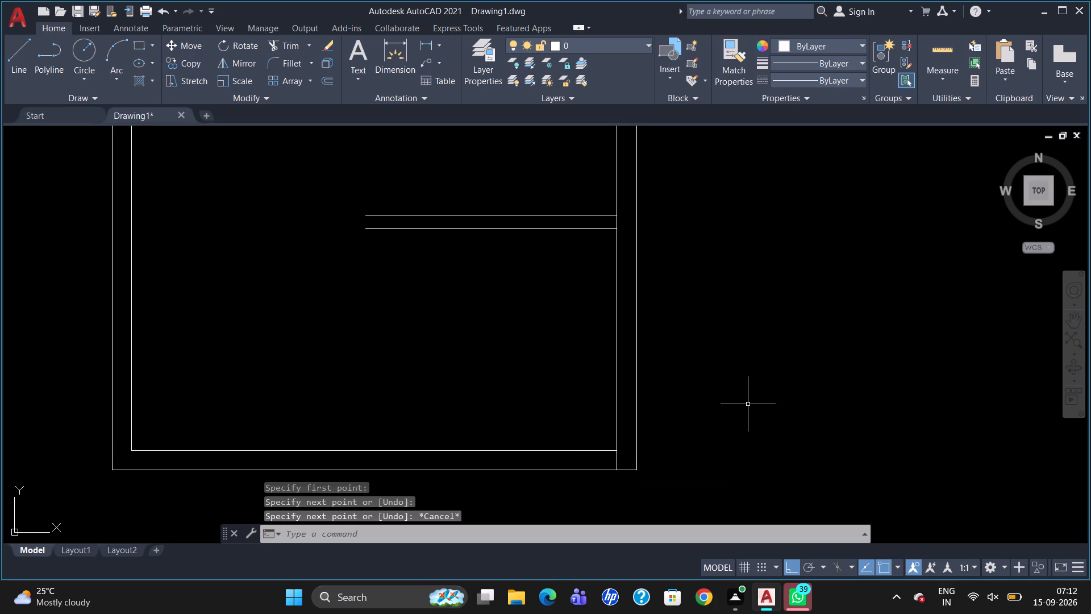
# Offset the lower line of the short partition on the left outer wall 2' downward.
pyautogui.scroll(-2, 748, 405)
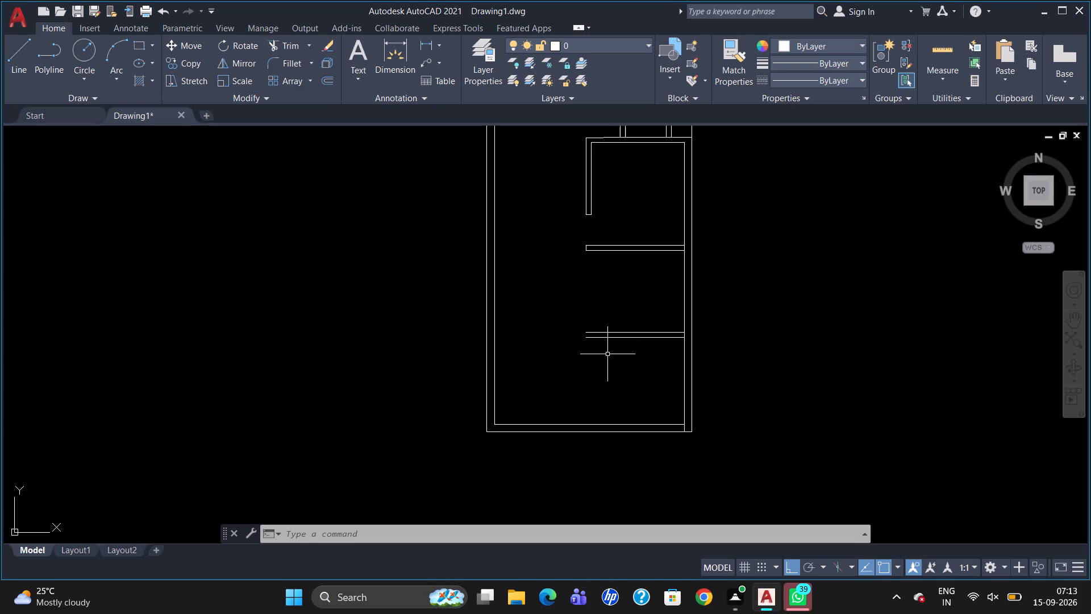
pyautogui.scroll(-1, 608, 364)
pyautogui.scroll(1, 571, 194)
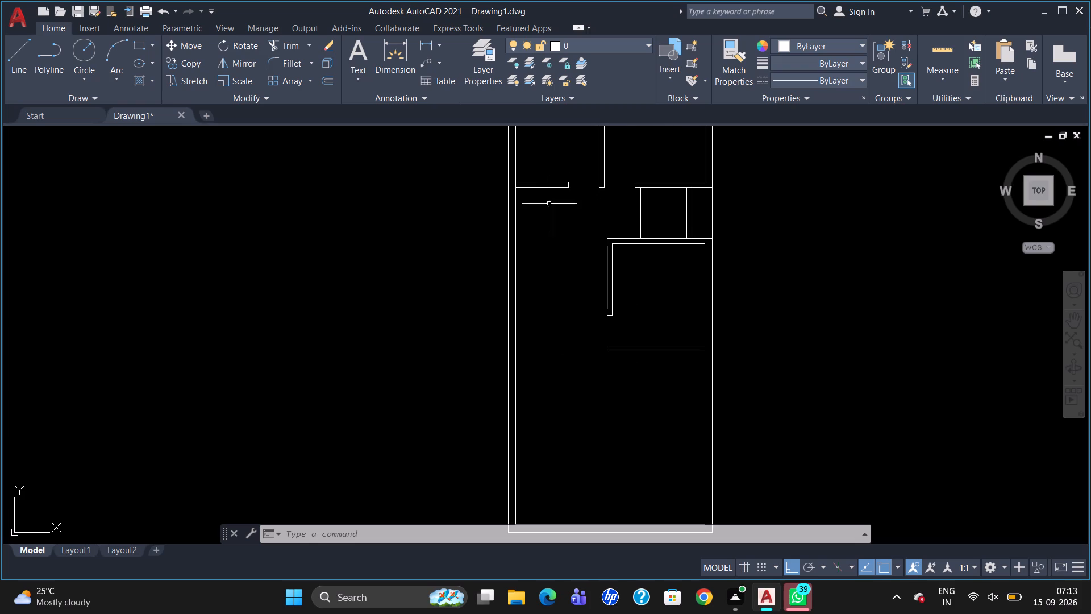
pyautogui.scroll(1, 525, 142)
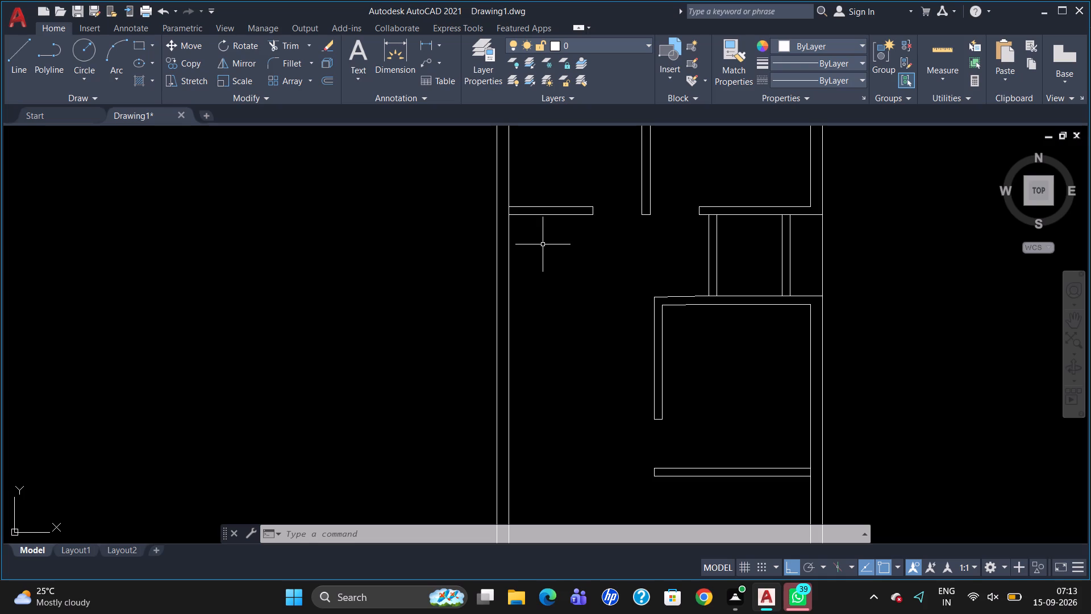
pyautogui.press('o')
pyautogui.press('Return')
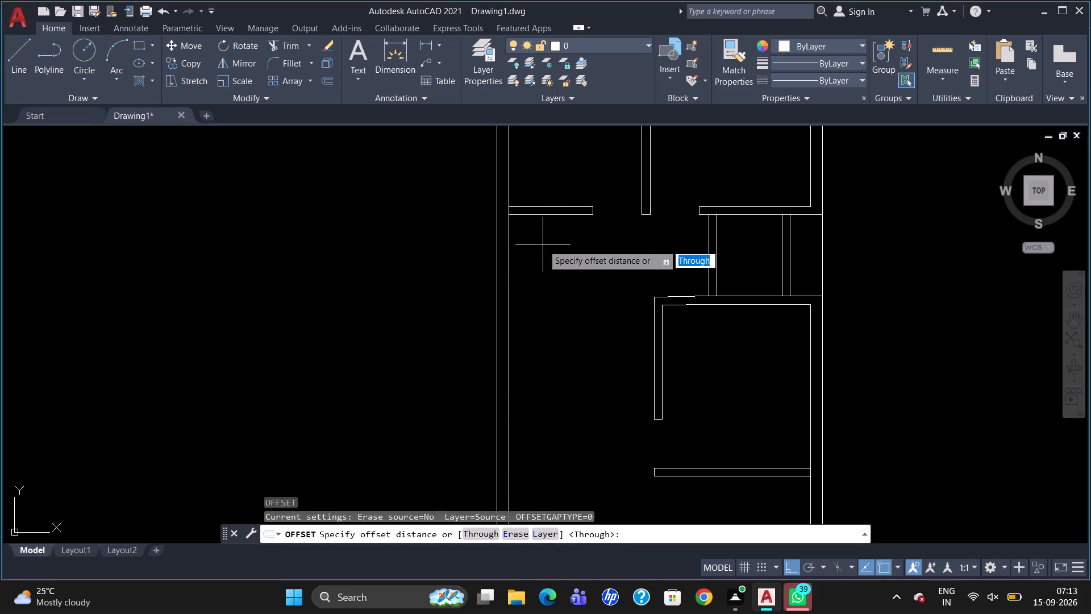
pyautogui.write("2'")
pyautogui.press('Return')
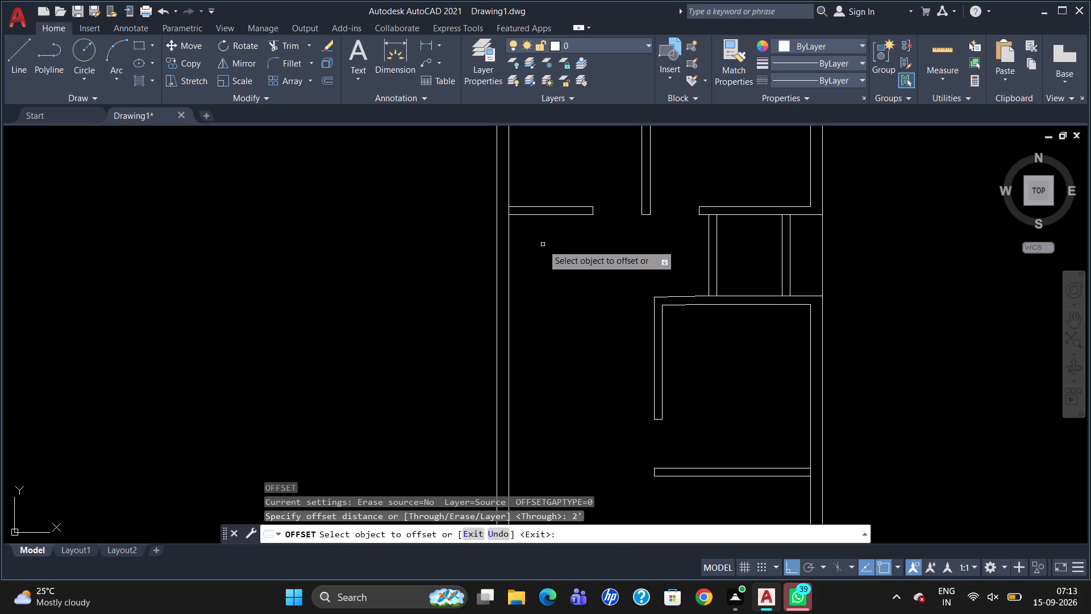
pyautogui.moveTo(544, 214); pyautogui.dragTo(544, 221)
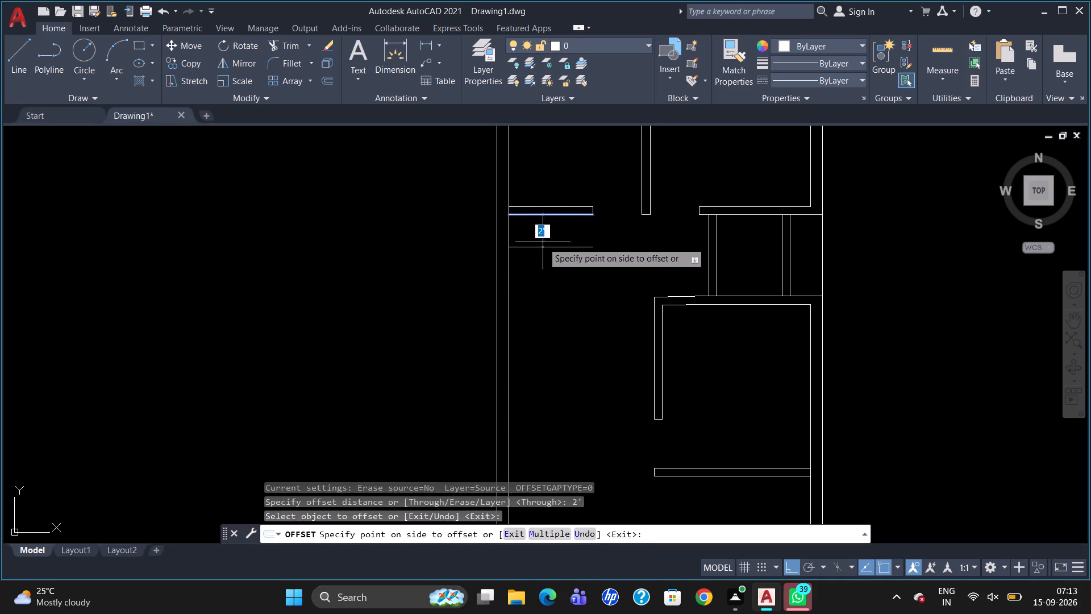
pyautogui.click(543, 242)
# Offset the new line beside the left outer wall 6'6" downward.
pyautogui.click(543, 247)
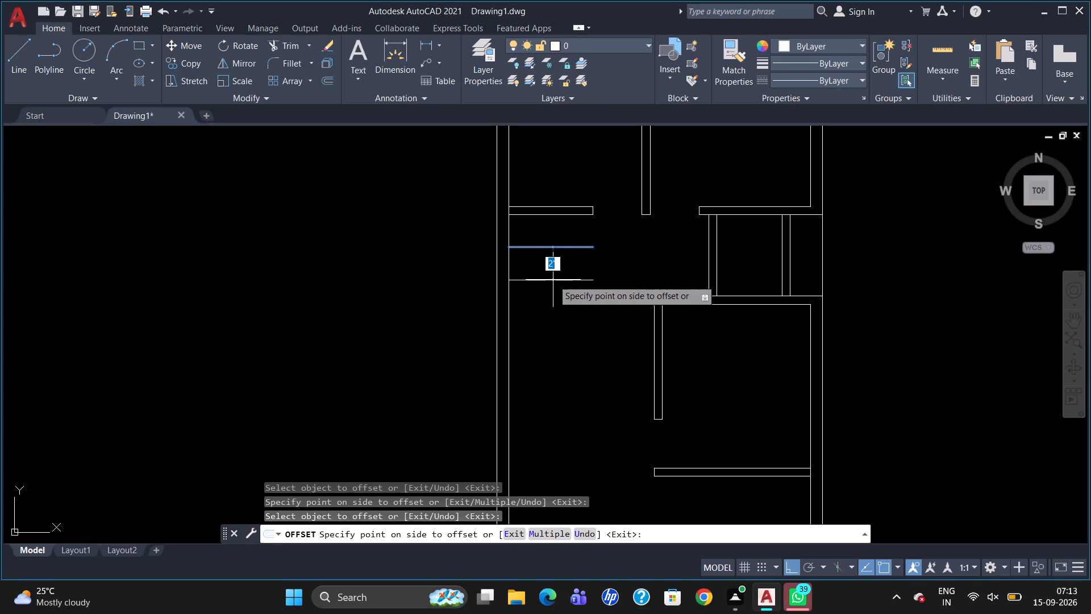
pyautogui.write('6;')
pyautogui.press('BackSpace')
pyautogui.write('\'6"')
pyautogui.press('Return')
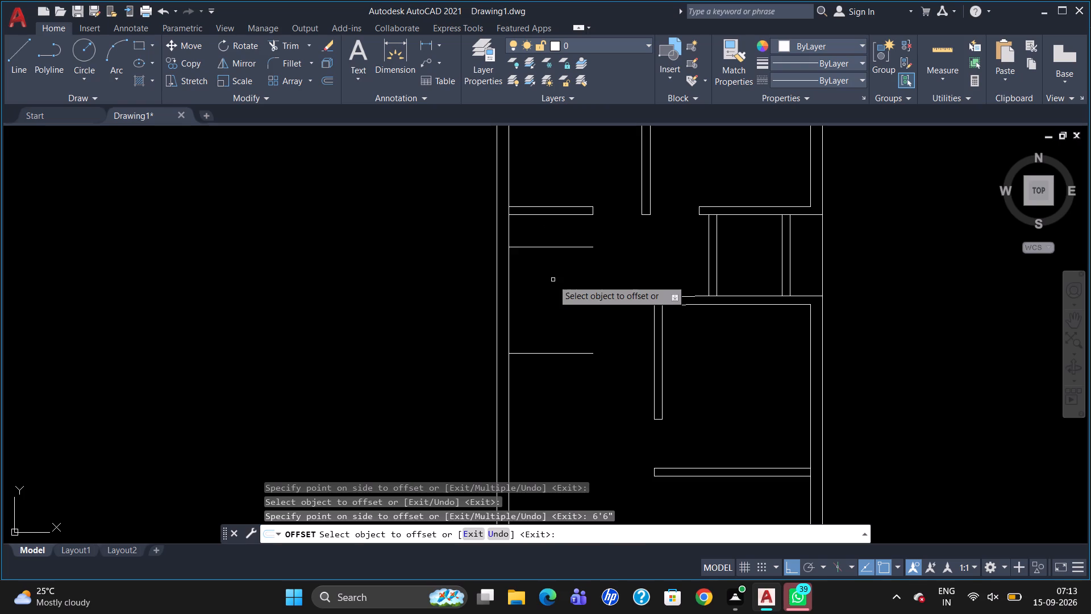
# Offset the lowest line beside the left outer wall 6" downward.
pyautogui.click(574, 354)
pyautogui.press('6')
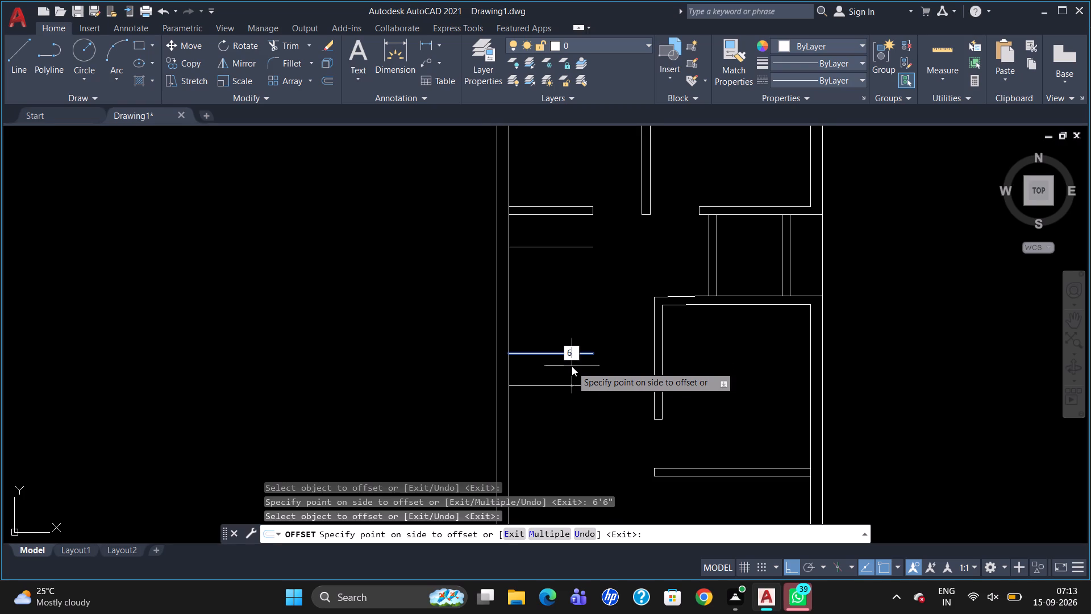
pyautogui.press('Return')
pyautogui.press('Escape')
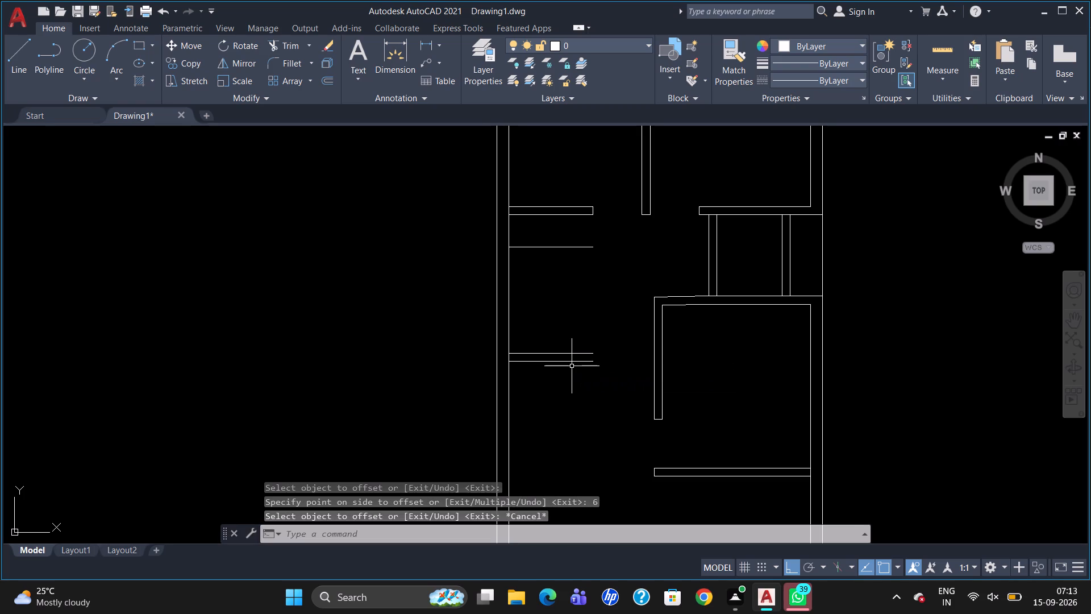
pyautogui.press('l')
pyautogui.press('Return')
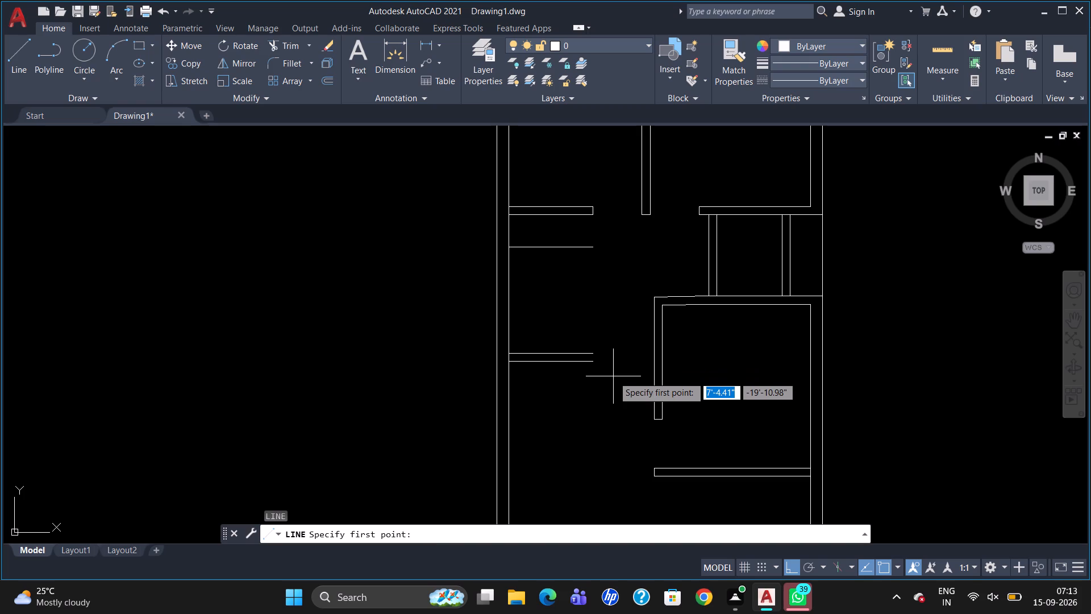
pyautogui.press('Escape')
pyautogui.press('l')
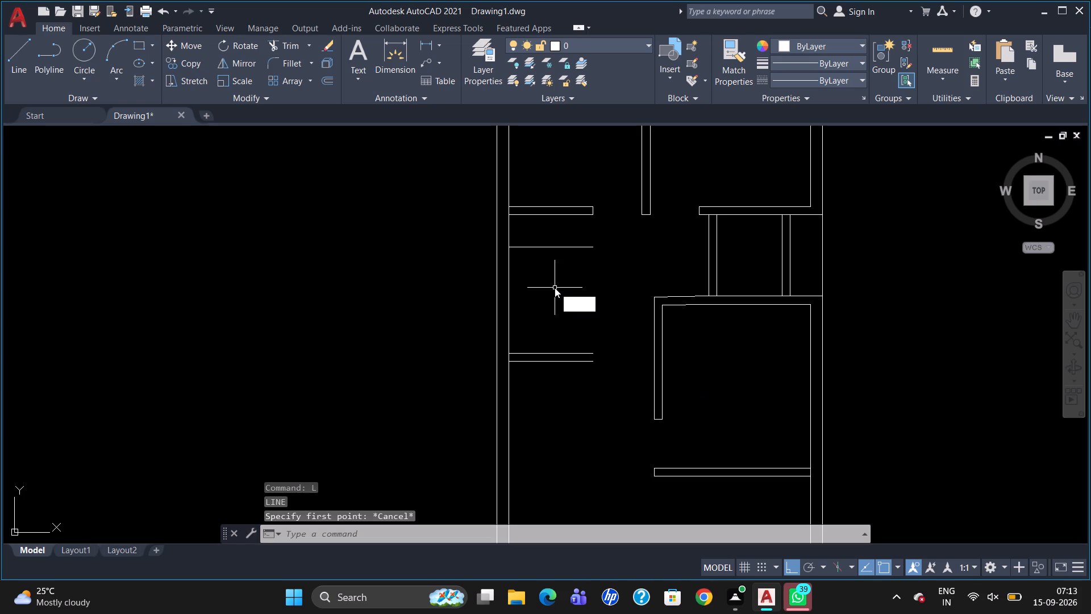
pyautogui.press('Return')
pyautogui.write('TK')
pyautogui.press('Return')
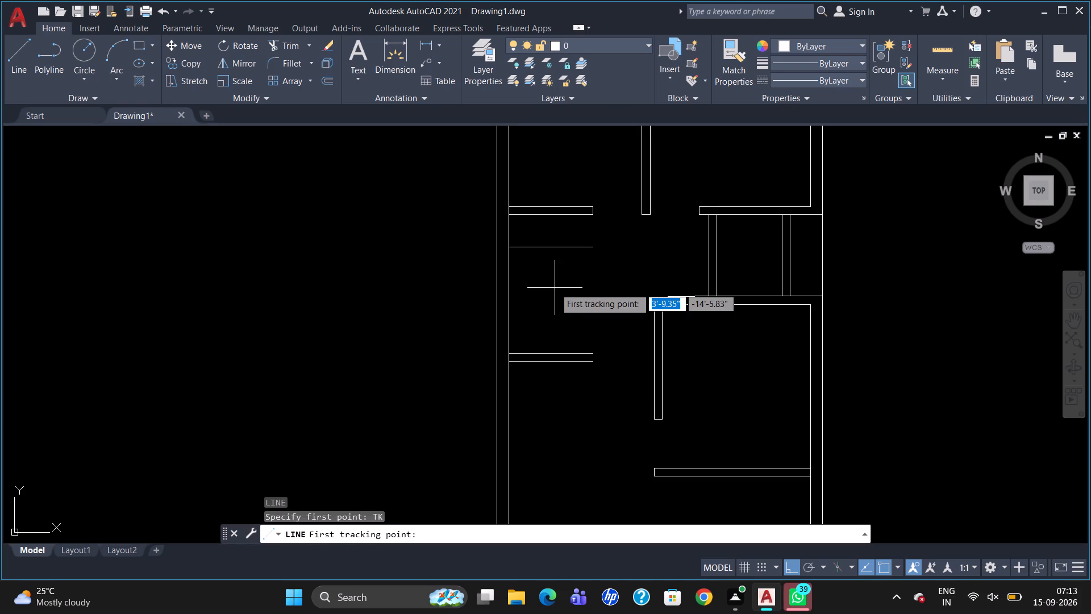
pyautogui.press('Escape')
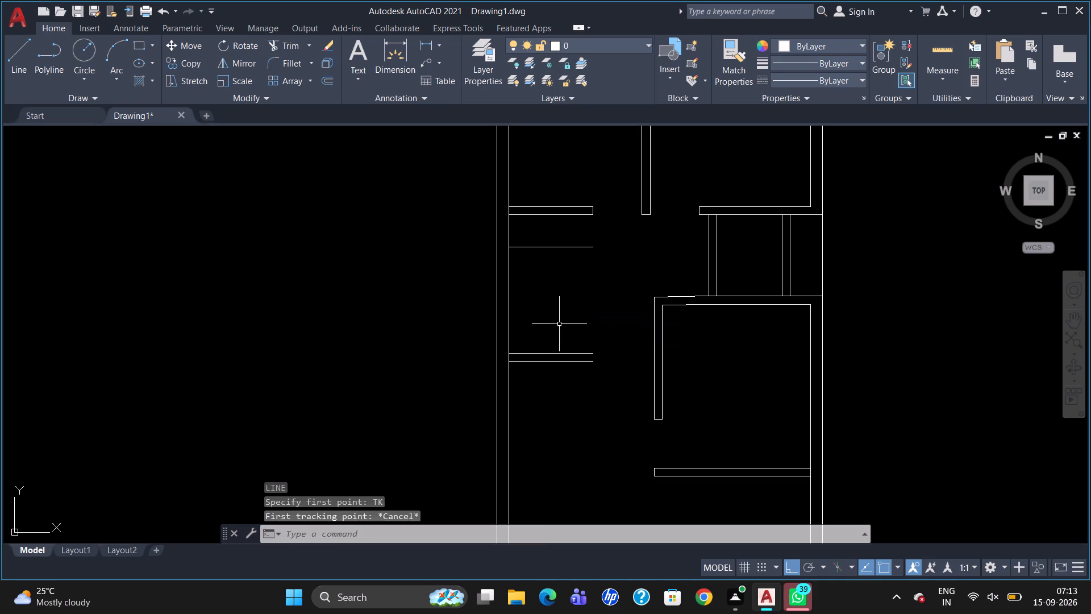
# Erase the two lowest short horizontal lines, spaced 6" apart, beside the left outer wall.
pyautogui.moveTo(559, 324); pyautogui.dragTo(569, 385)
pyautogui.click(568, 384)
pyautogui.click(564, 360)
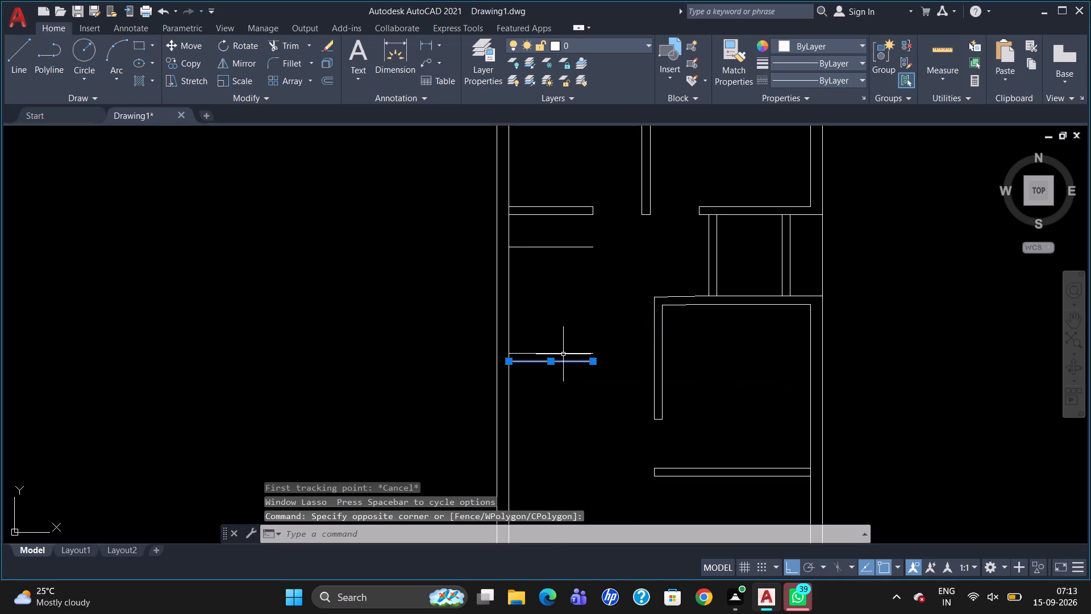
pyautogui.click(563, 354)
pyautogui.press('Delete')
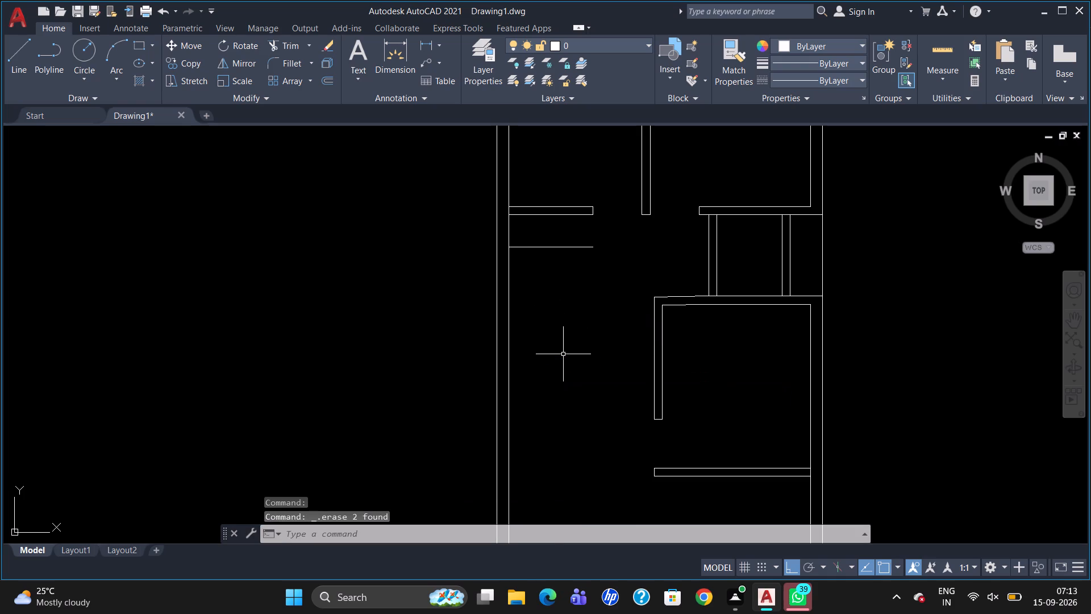
# Offset the remaining short line below the left partition 6' downward.
pyautogui.press('o')
pyautogui.press('Return')
pyautogui.press('6')
pyautogui.press("'")
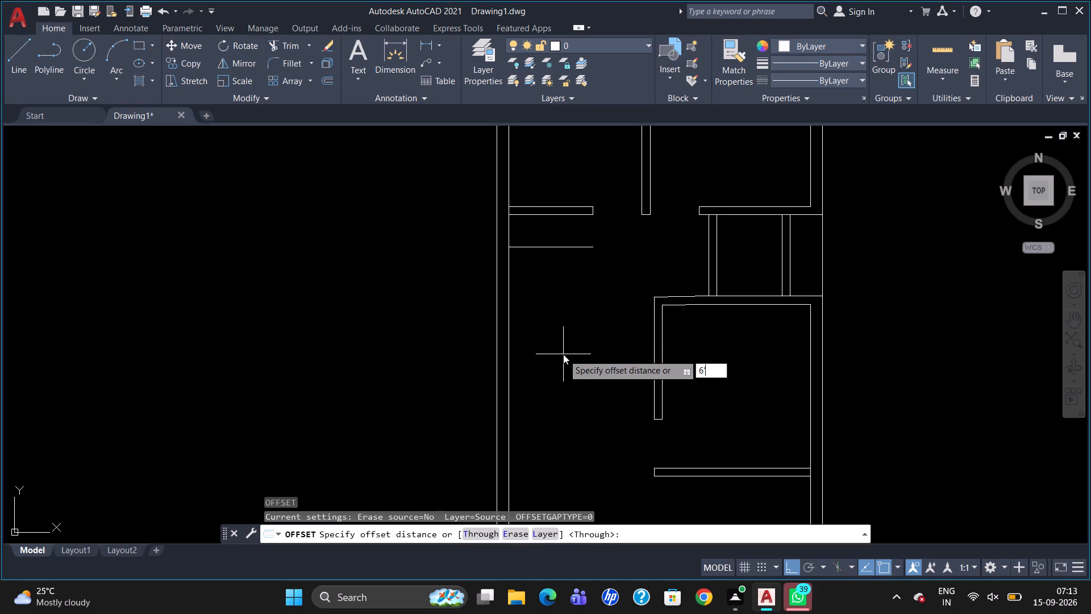
pyautogui.press('Return')
pyautogui.moveTo(568, 246); pyautogui.dragTo(570, 252)
pyautogui.click(571, 260)
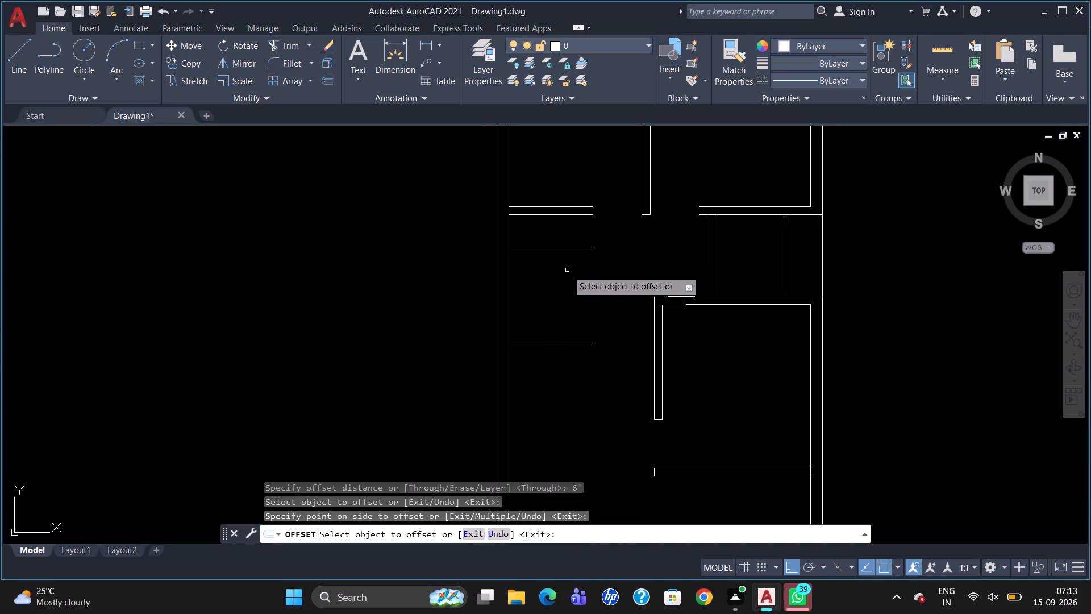
# Erase the lowest short horizontal line beside the left outer wall, offset 6' below the remaining one.
pyautogui.press('Escape')
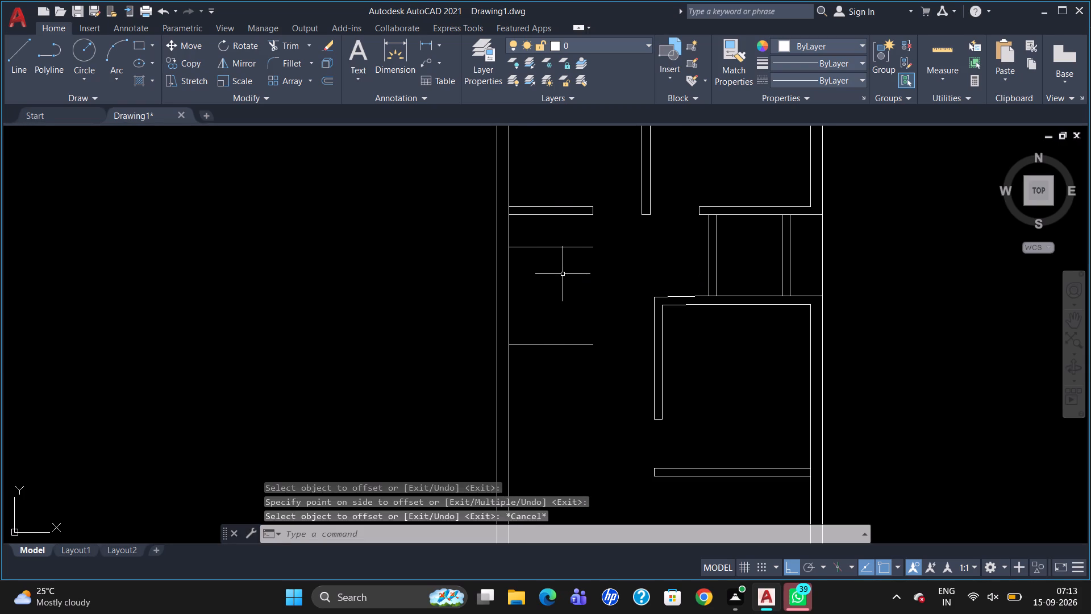
pyautogui.click(565, 346)
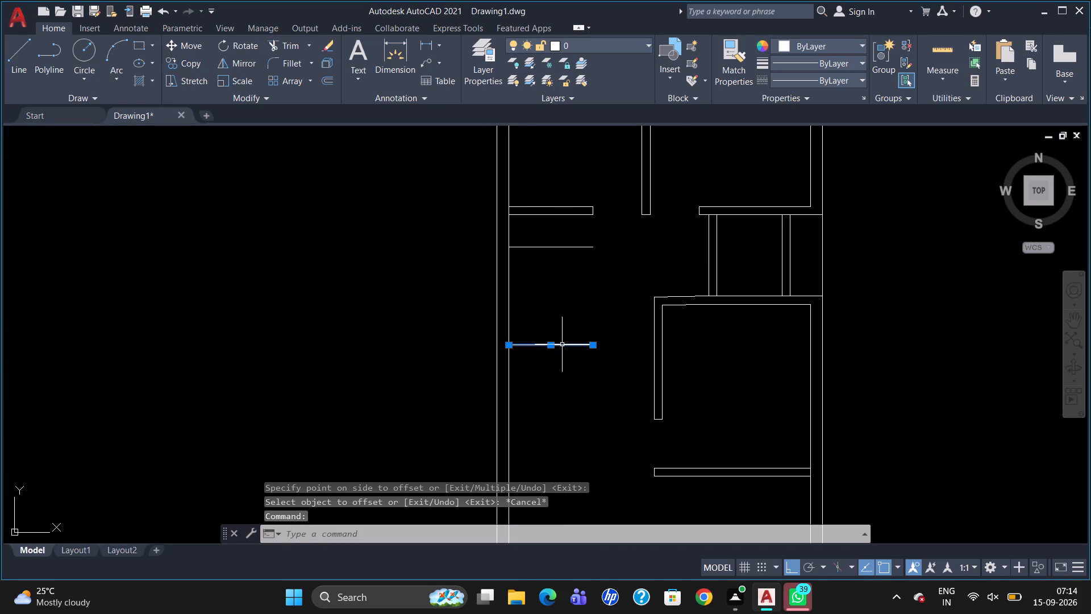
pyautogui.press('Delete')
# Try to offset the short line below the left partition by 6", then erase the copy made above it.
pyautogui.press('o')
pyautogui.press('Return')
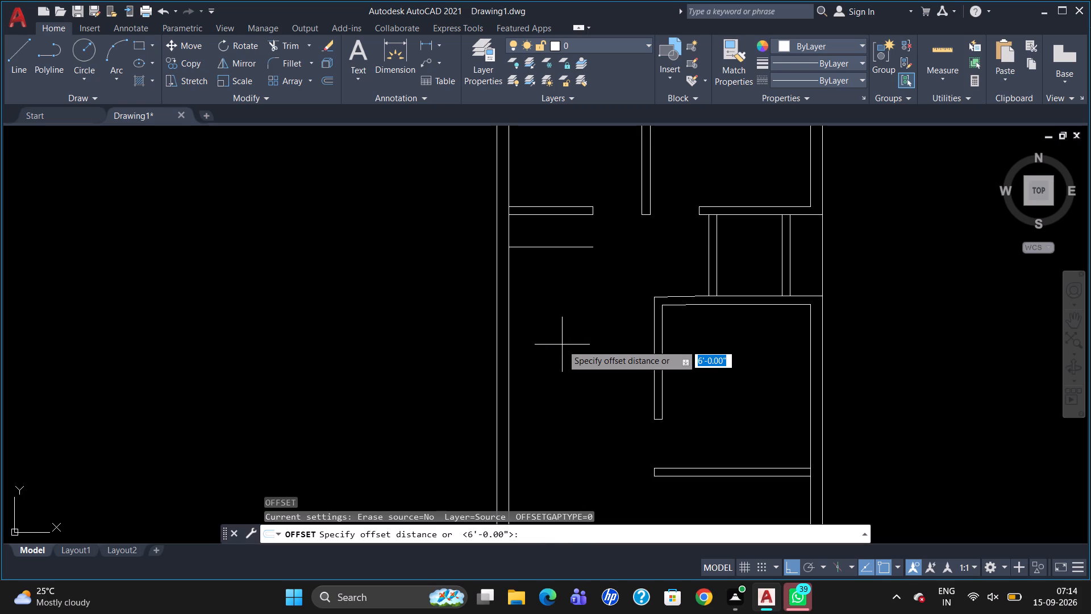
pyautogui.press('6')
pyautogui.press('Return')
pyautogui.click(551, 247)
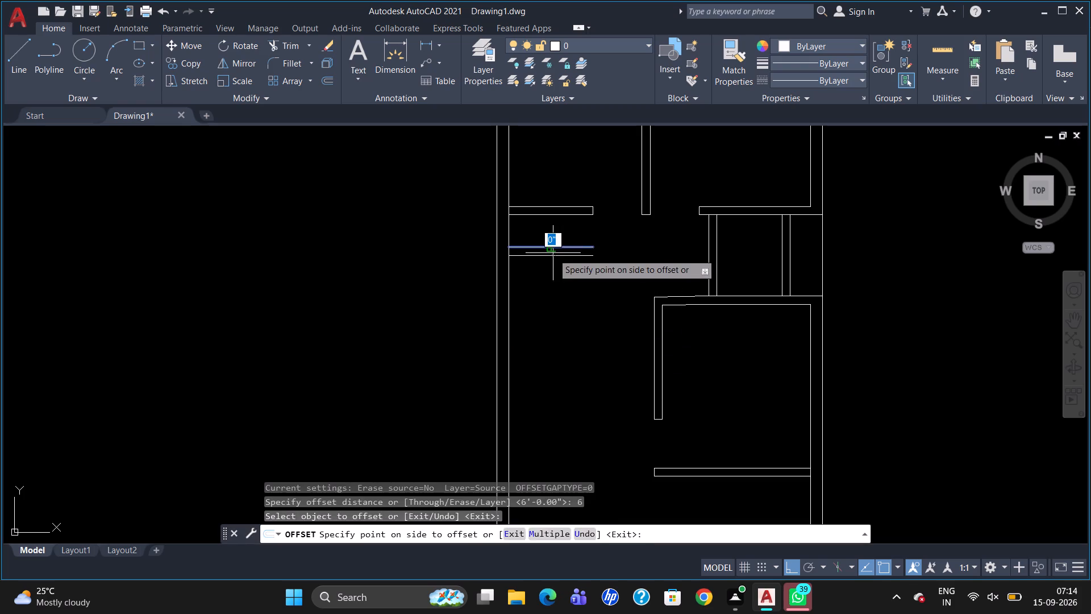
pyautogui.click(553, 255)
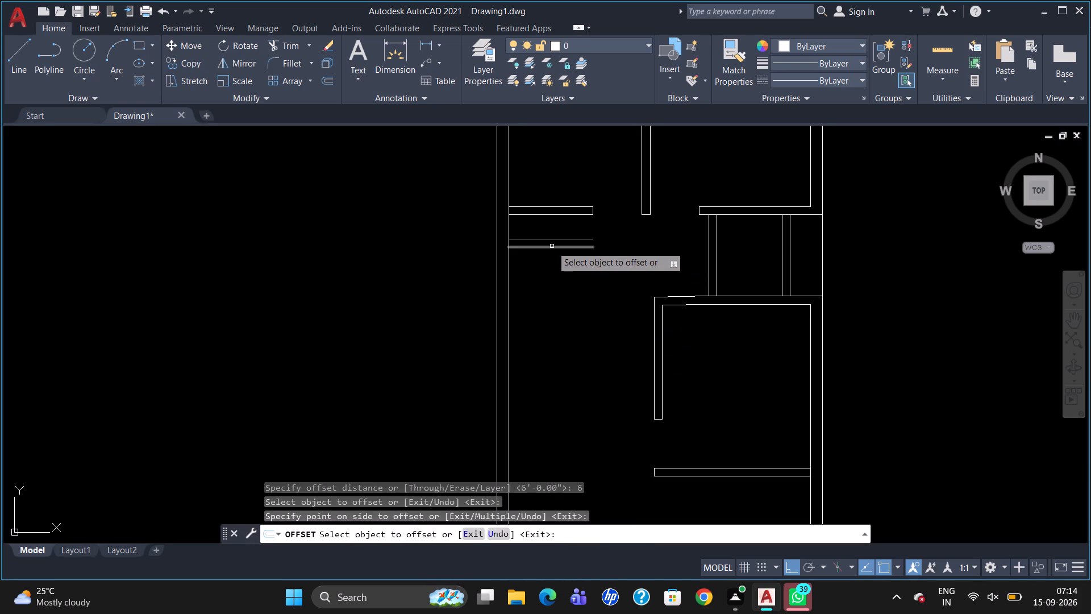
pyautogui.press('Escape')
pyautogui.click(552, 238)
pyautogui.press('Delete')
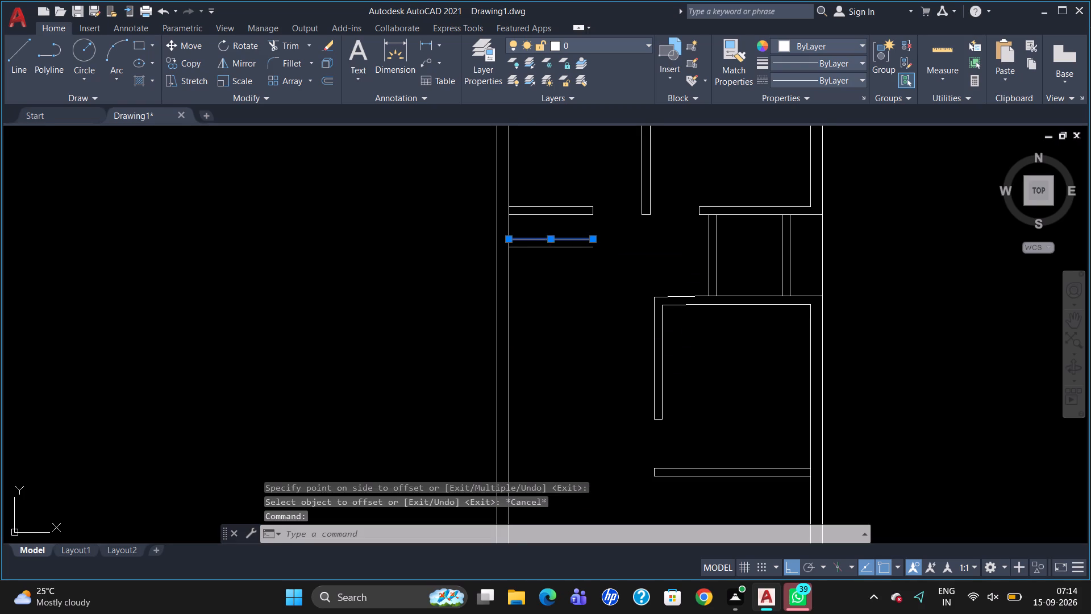
# Offset the short horizontal line below the left partition 6" downward.
pyautogui.press('o')
pyautogui.press('Return')
pyautogui.press('6')
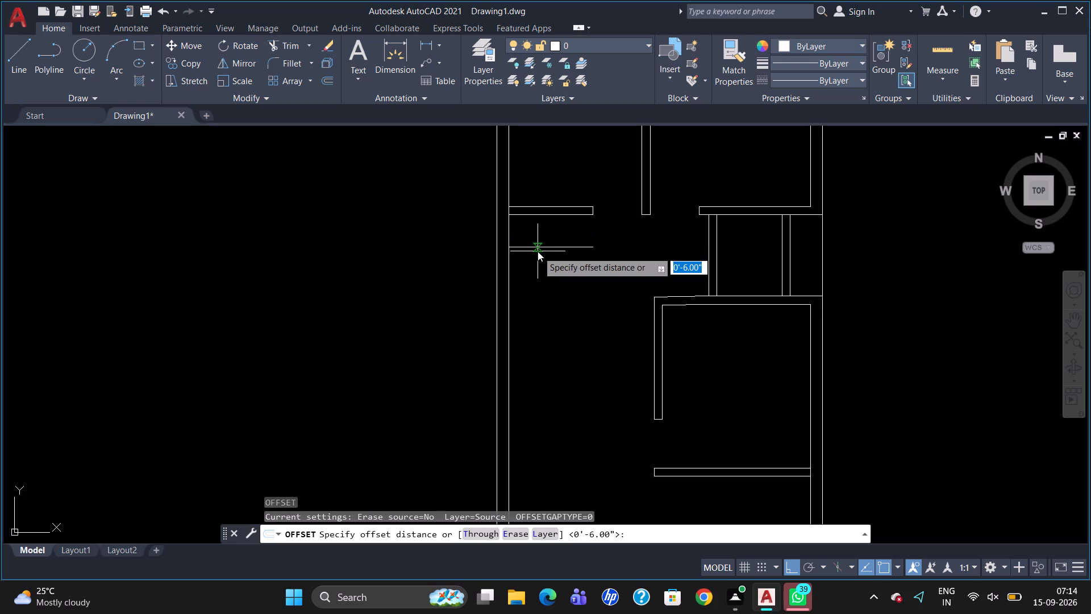
pyautogui.press('Return')
pyautogui.click(543, 250)
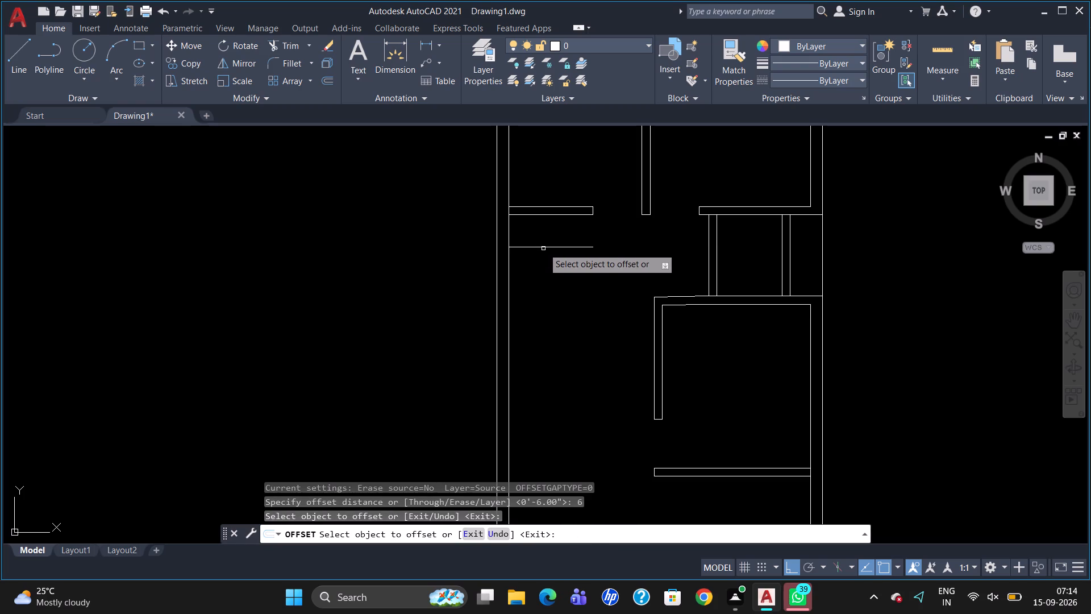
pyautogui.click(543, 248)
pyautogui.click(543, 259)
# Offset the lower line of the new 6" pair beside the left outer wall 6'6" downward.
pyautogui.click(543, 256)
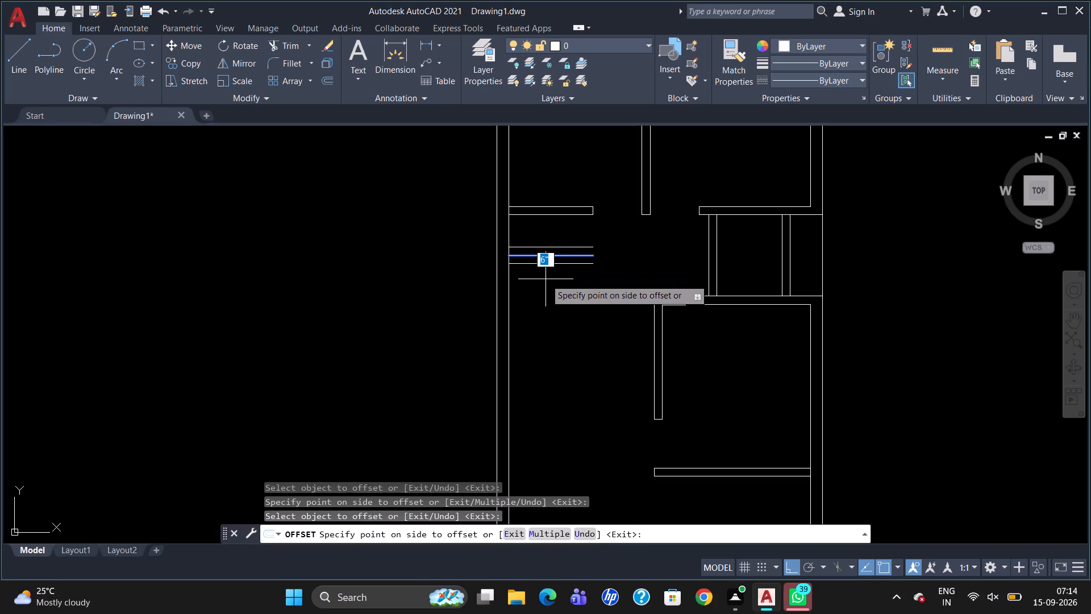
pyautogui.write("6'6")
pyautogui.hotkey('shift', '"')
pyautogui.press('Return')
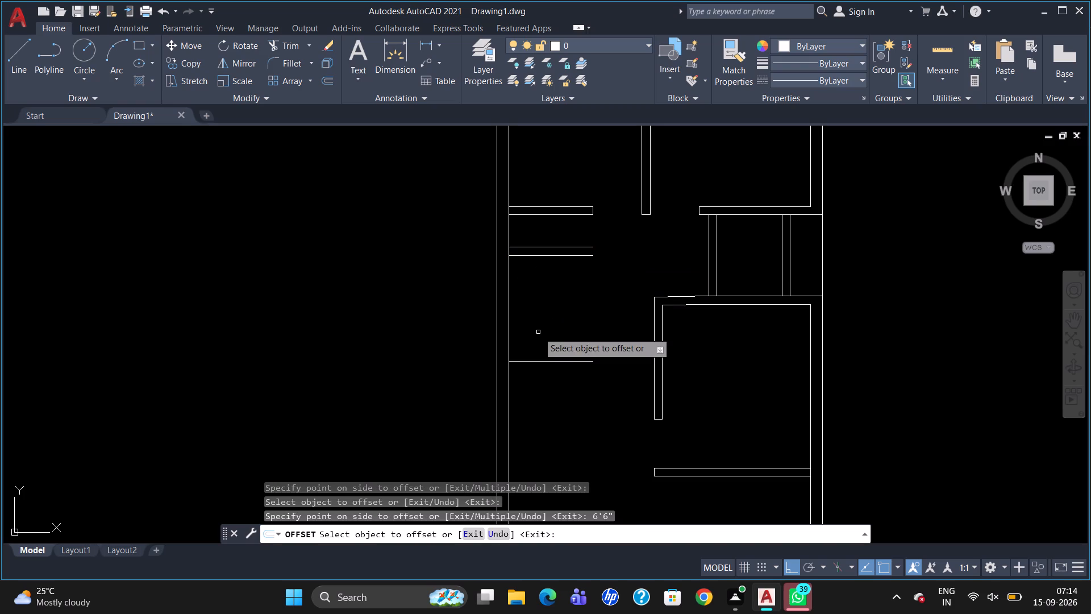
# Offset the lowest short line beside the left outer wall 6" downward.
pyautogui.click(538, 362)
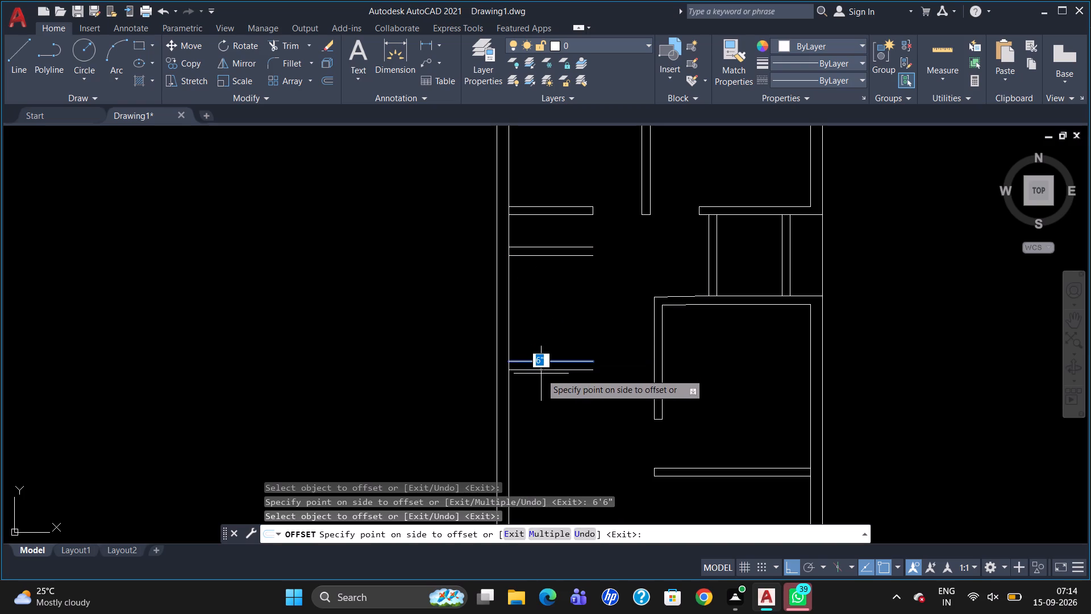
pyautogui.click(541, 374)
pyautogui.press('Escape')
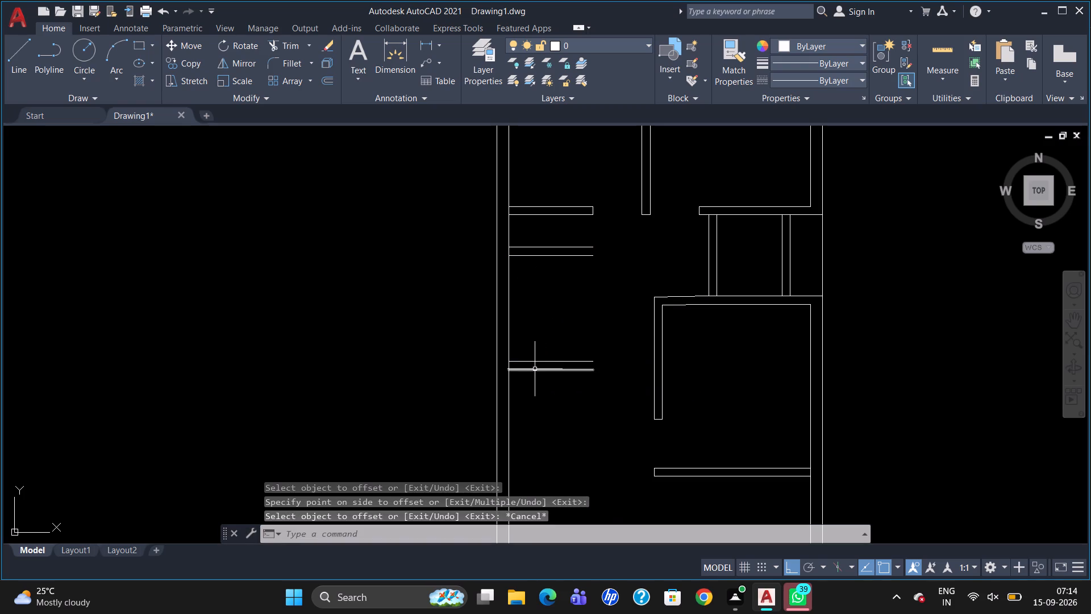
# Draw a vertical line 4' from the left outer wall's inner face, from the lowest short line up to the left partition.
pyautogui.press('l')
pyautogui.press('Return')
pyautogui.write('TK')
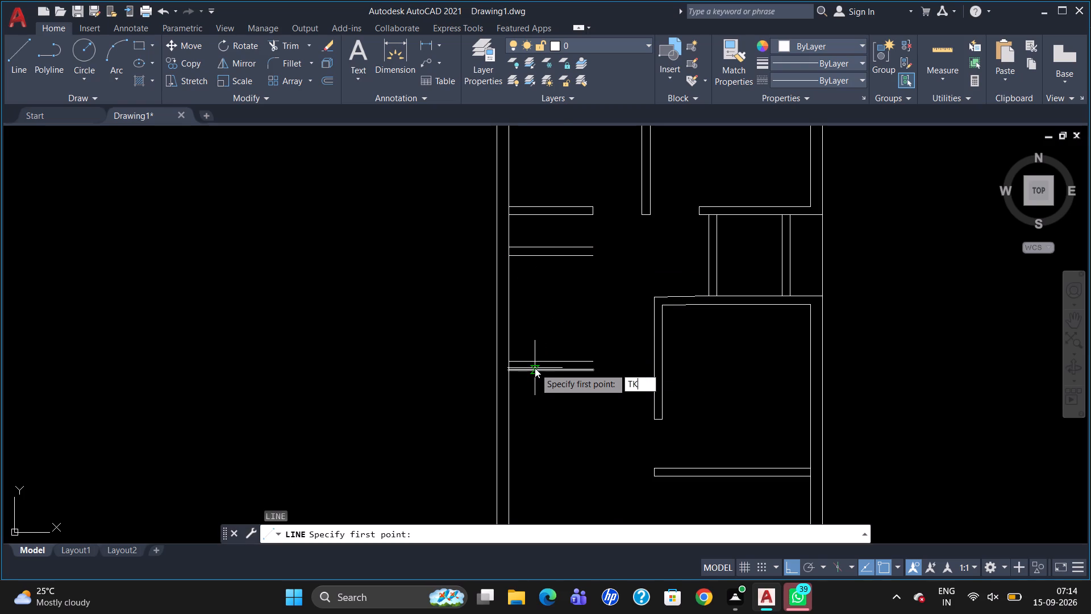
pyautogui.press('Return')
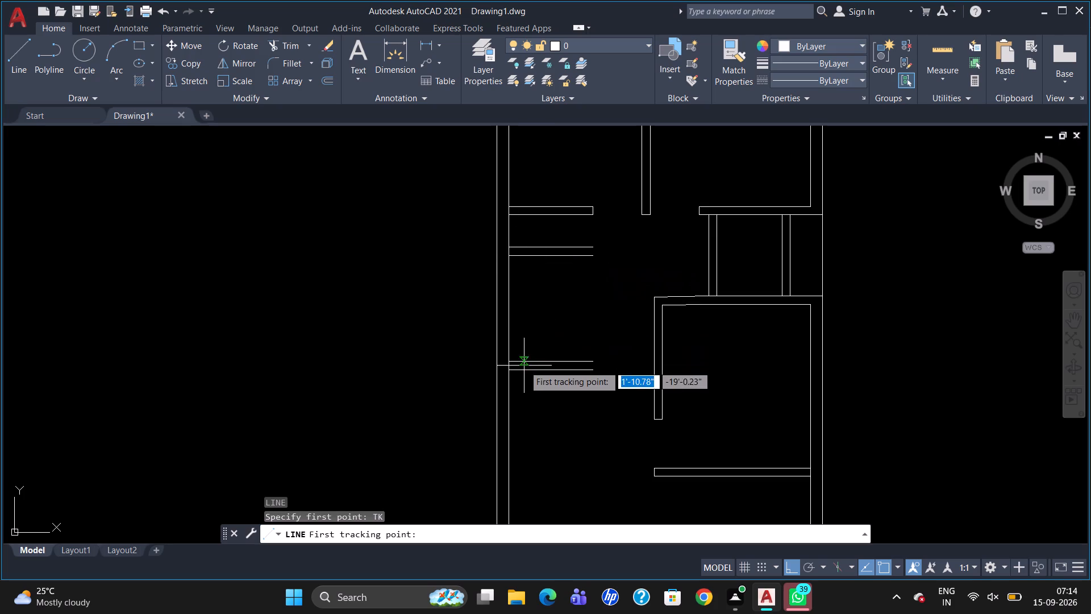
pyautogui.click(511, 367)
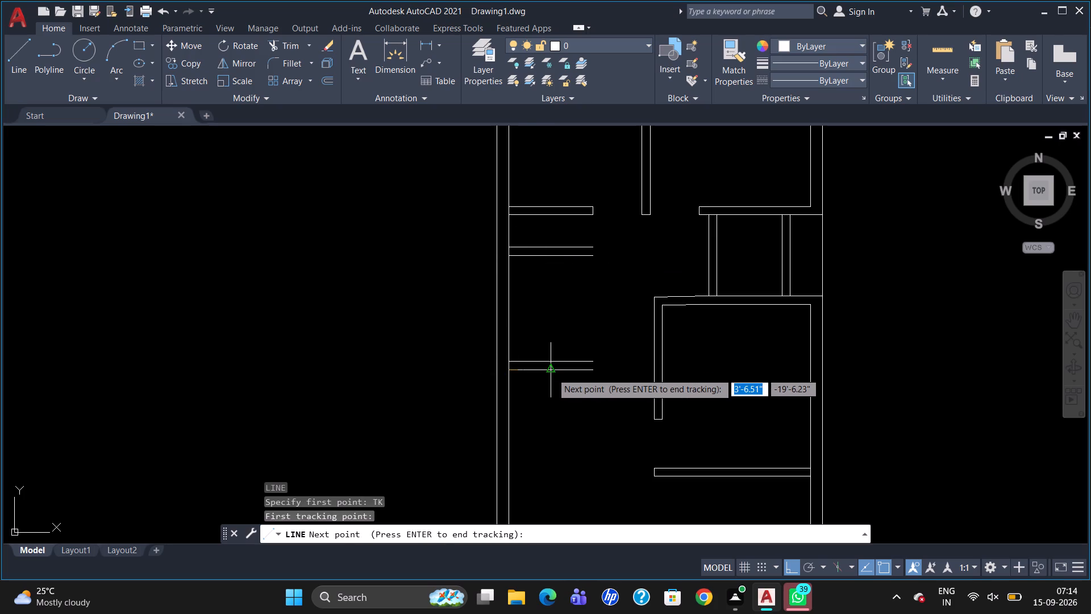
pyautogui.write("4'")
pyautogui.press('Return')
pyautogui.press('Return')
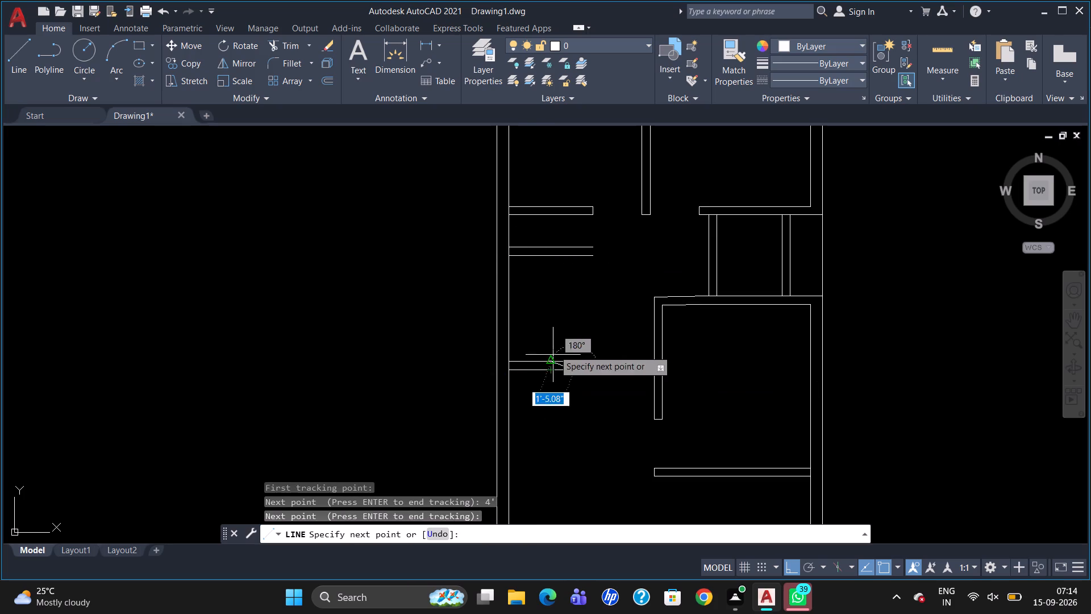
pyautogui.click(568, 217)
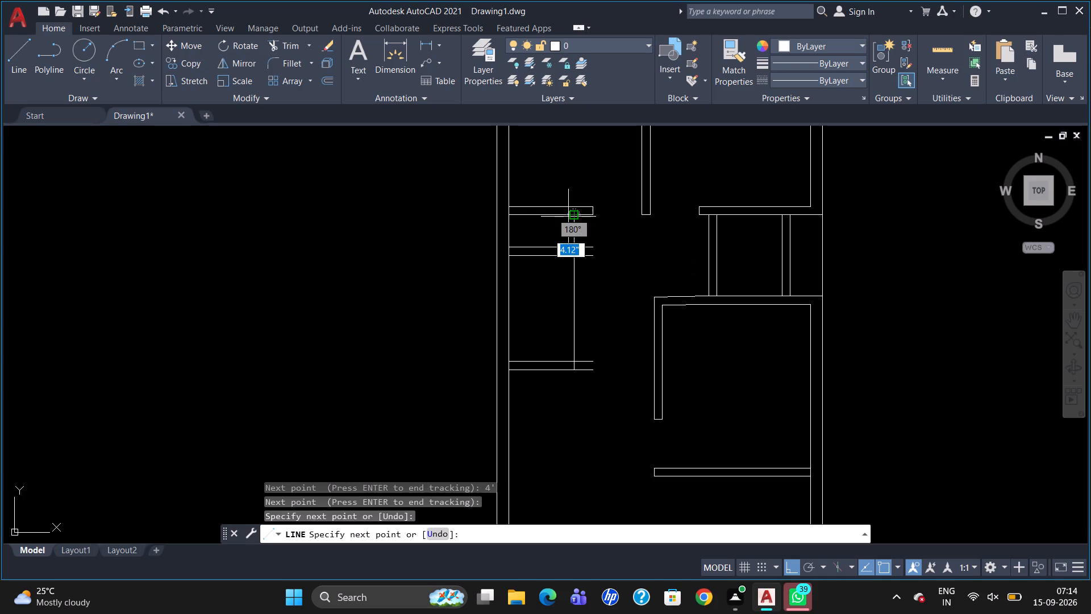
pyautogui.press('Escape')
# Offset the new vertical line 6" to its left and 6" to its right.
pyautogui.press('o')
pyautogui.press('Return')
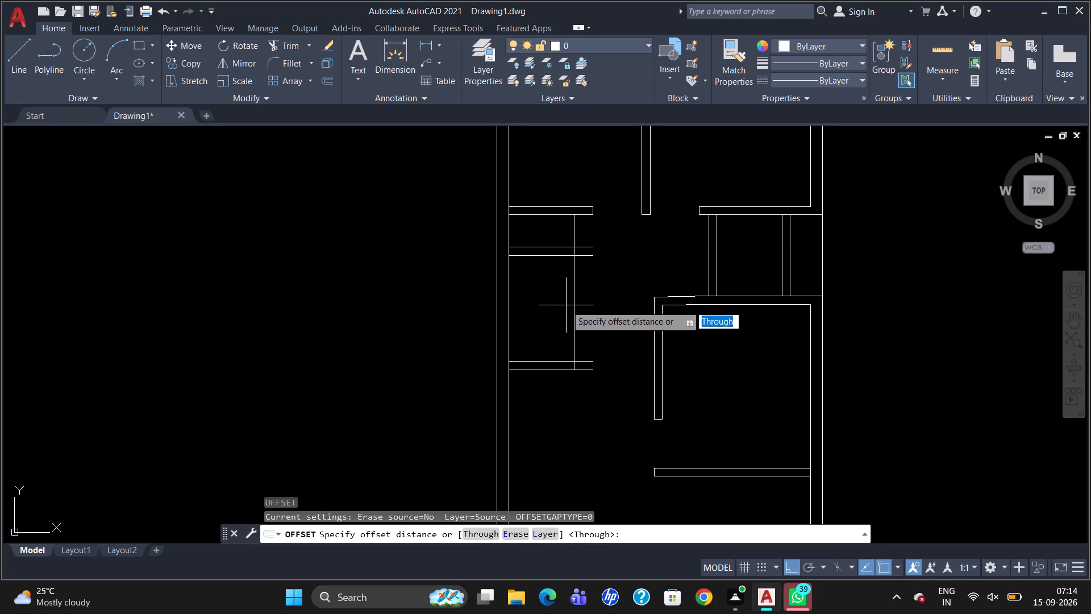
pyautogui.press('6')
pyautogui.press('Return')
pyautogui.click(574, 295)
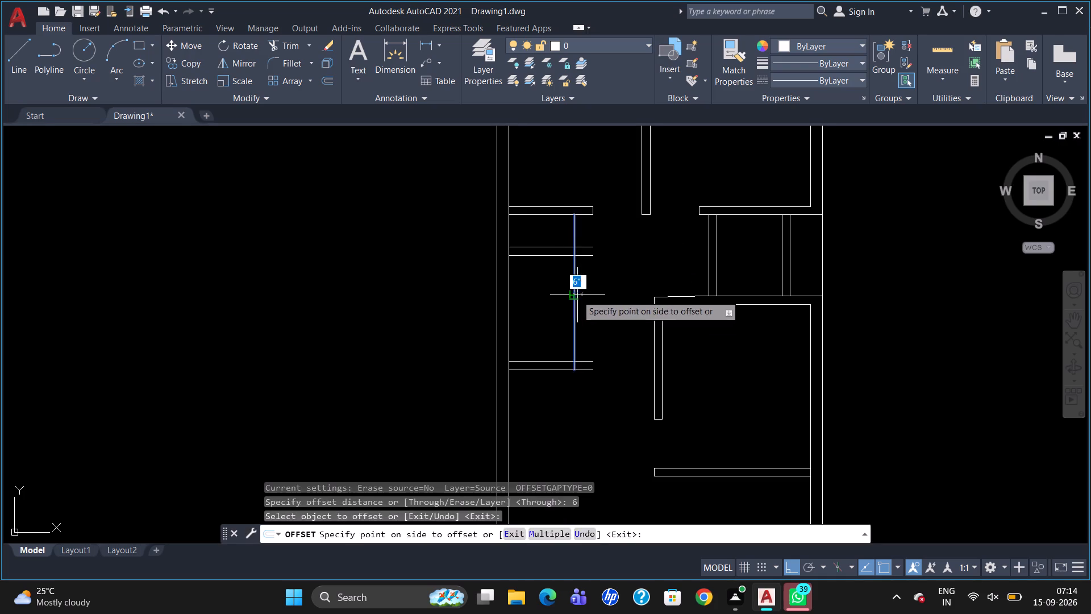
pyautogui.click(581, 295)
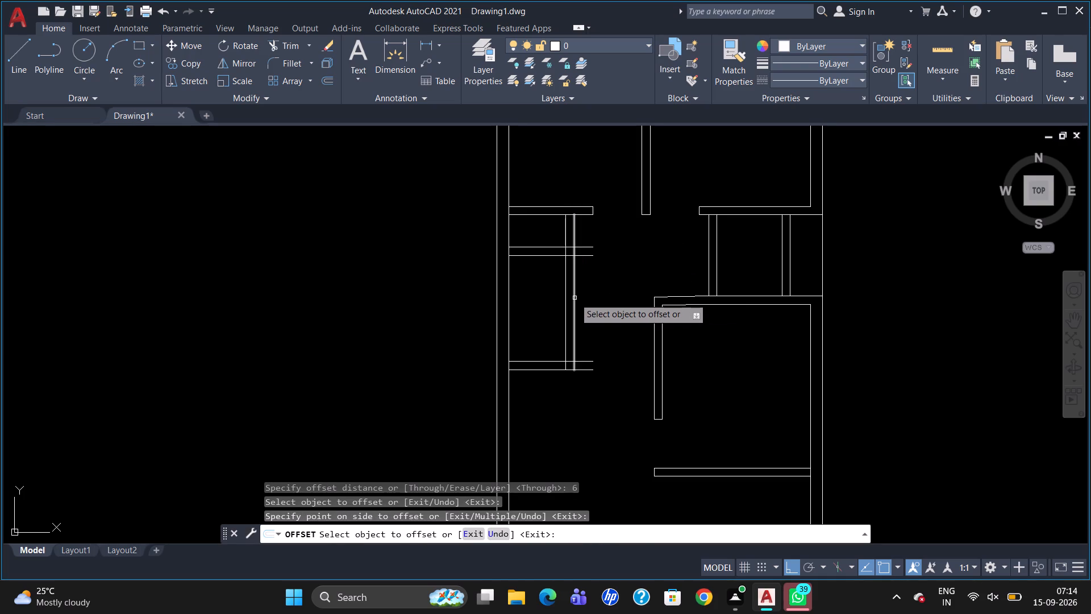
pyautogui.click(576, 297)
pyautogui.click(584, 302)
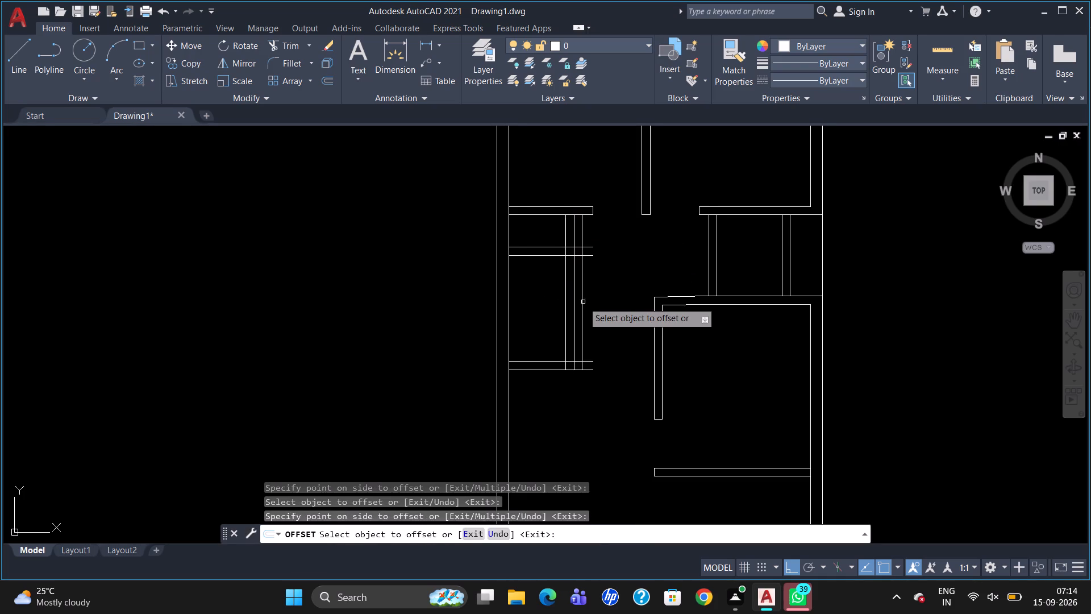
# Erase the leftmost of the three closely spaced vertical lines beside the left outer wall.
pyautogui.press('Escape')
pyautogui.click(567, 302)
pyautogui.press('Delete')
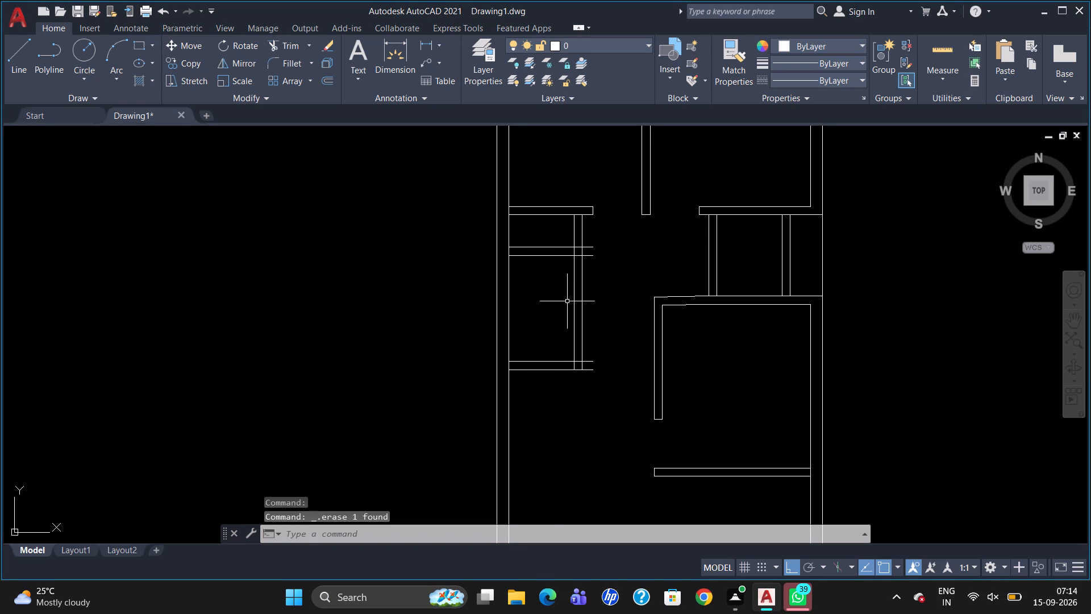
# Trim the ends of the four short horizontal lines that overhang the outer line of the new vertical wall.
pyautogui.write('TR')
pyautogui.press('Return')
pyautogui.press('Return')
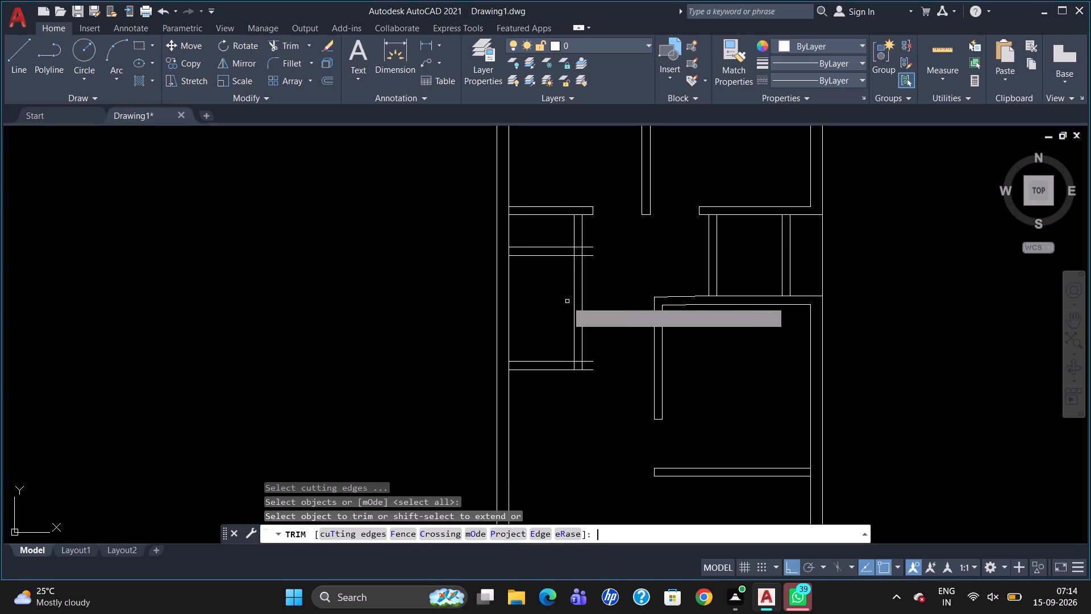
pyautogui.click(589, 258)
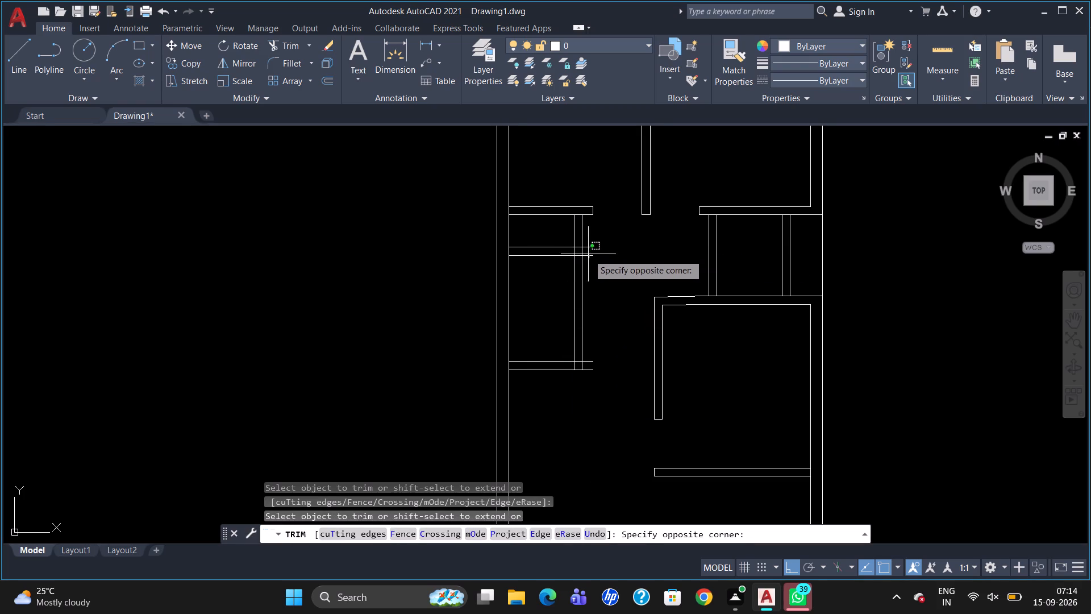
pyautogui.click(588, 254)
pyautogui.click(588, 247)
pyautogui.click(588, 366)
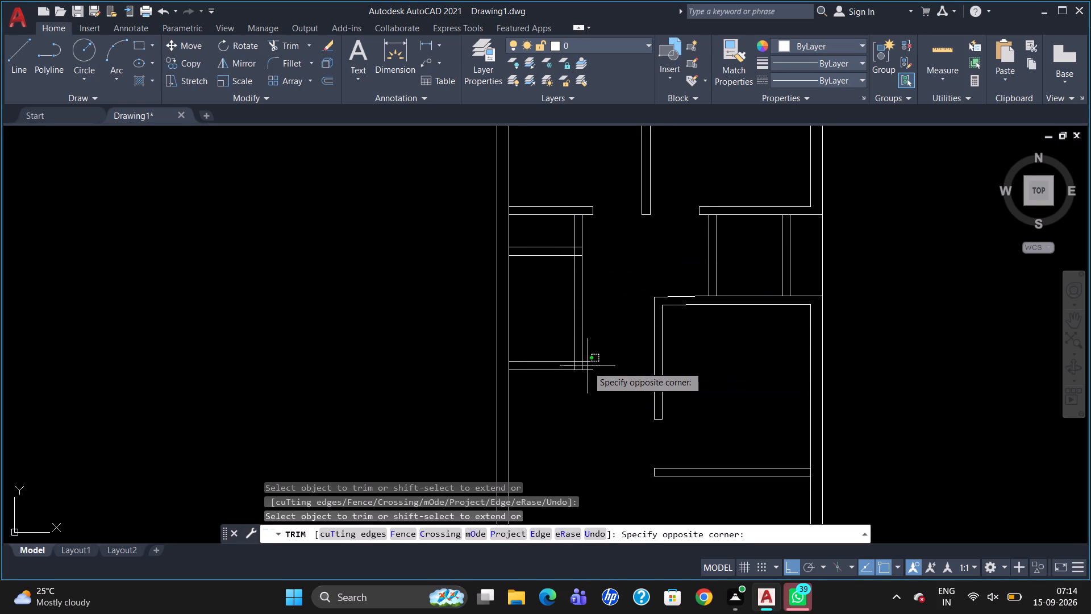
pyautogui.click(589, 370)
pyautogui.click(588, 361)
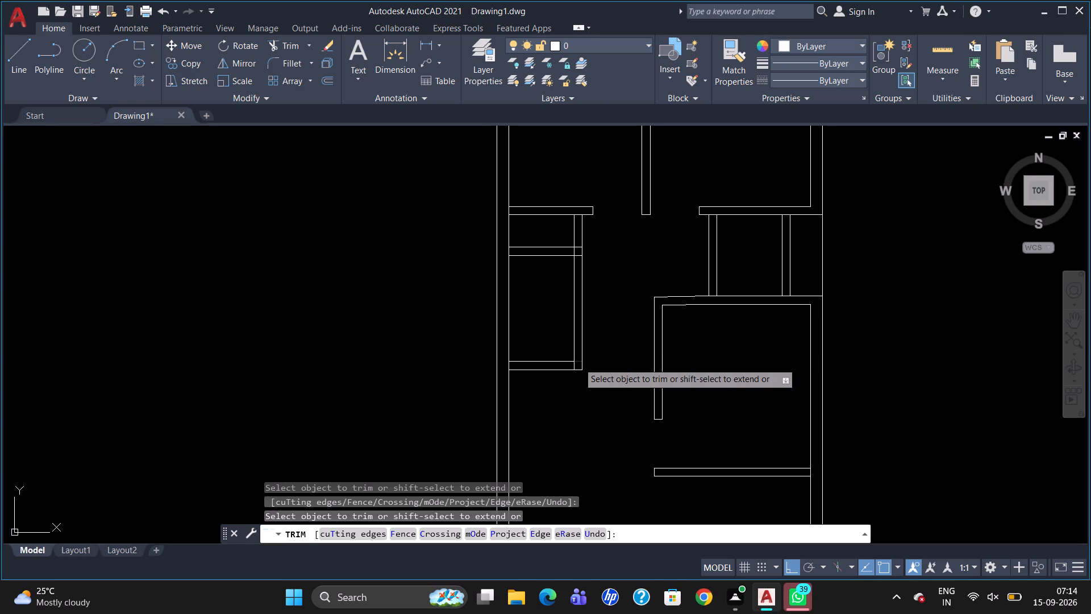
# Trim the crossing segments inside the new vertical wall at its lower corner and at the cross-partition junction.
pyautogui.click(578, 363)
pyautogui.click(574, 367)
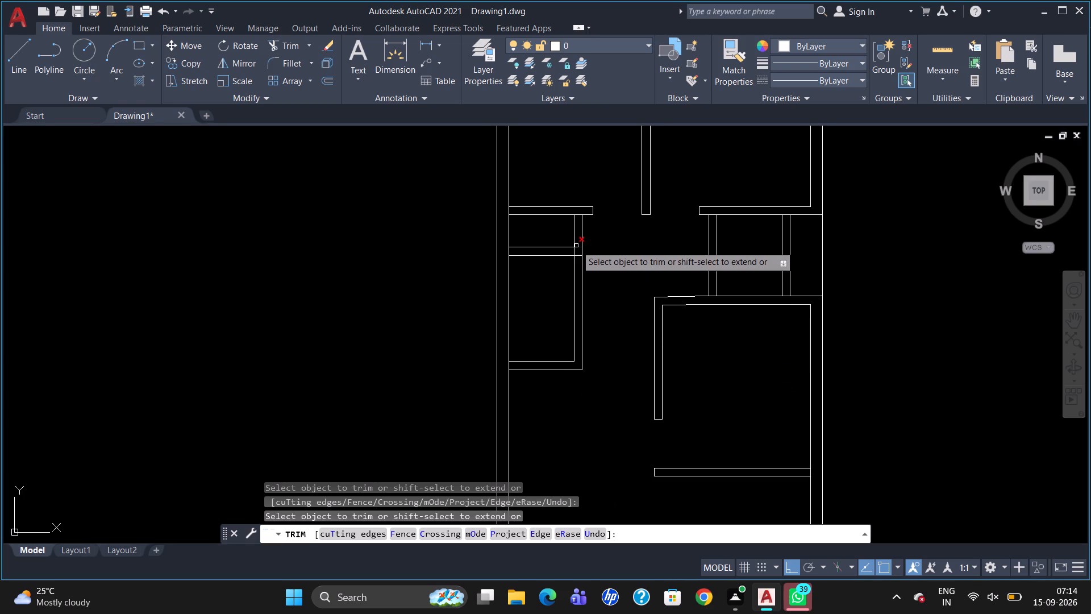
pyautogui.click(577, 250)
pyautogui.click(579, 259)
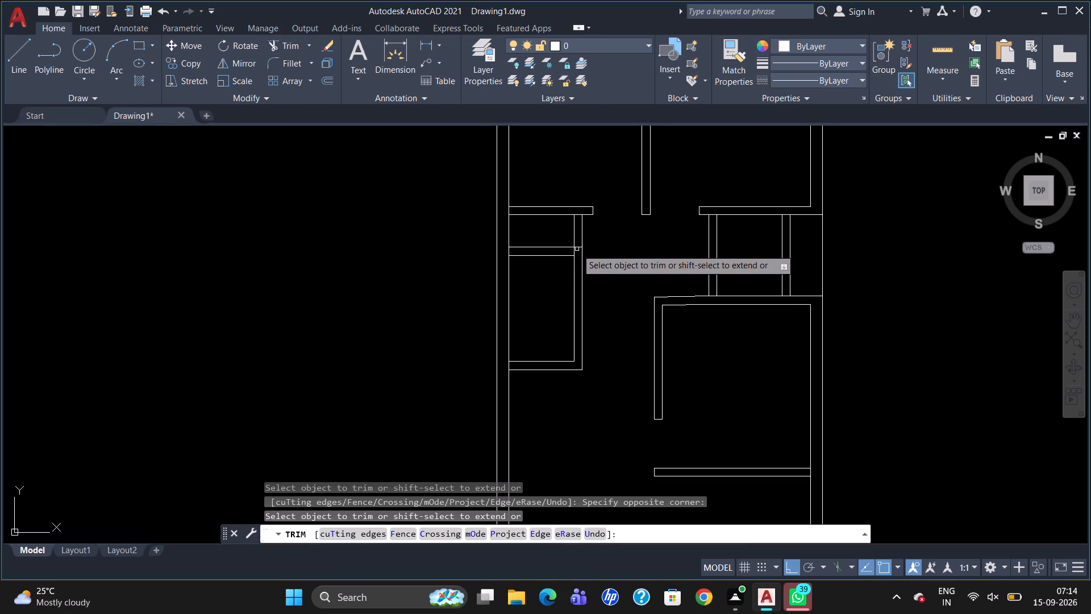
pyautogui.click(577, 248)
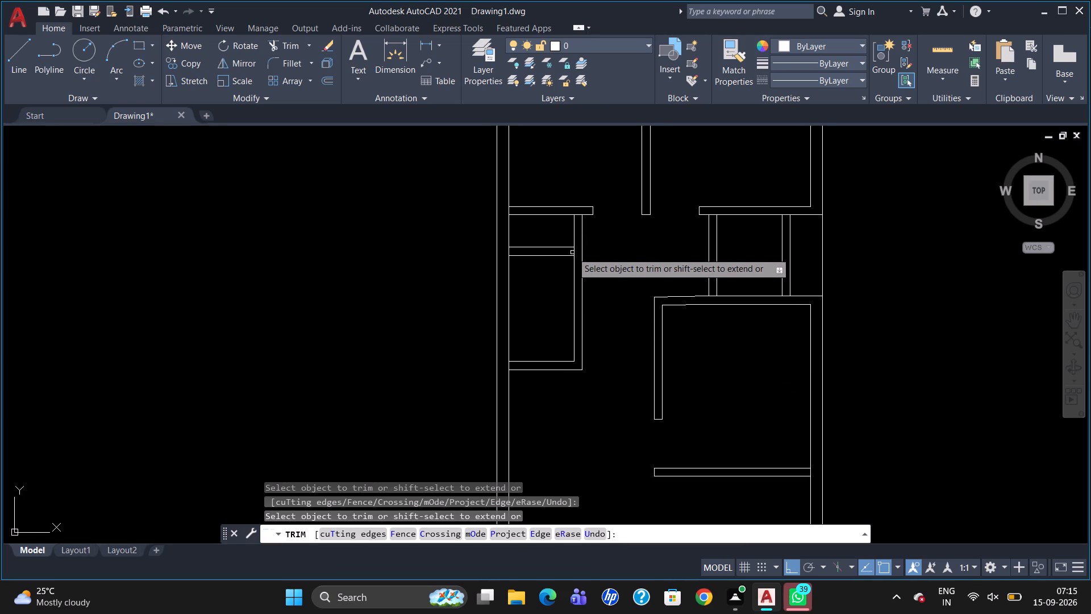
pyautogui.click(574, 251)
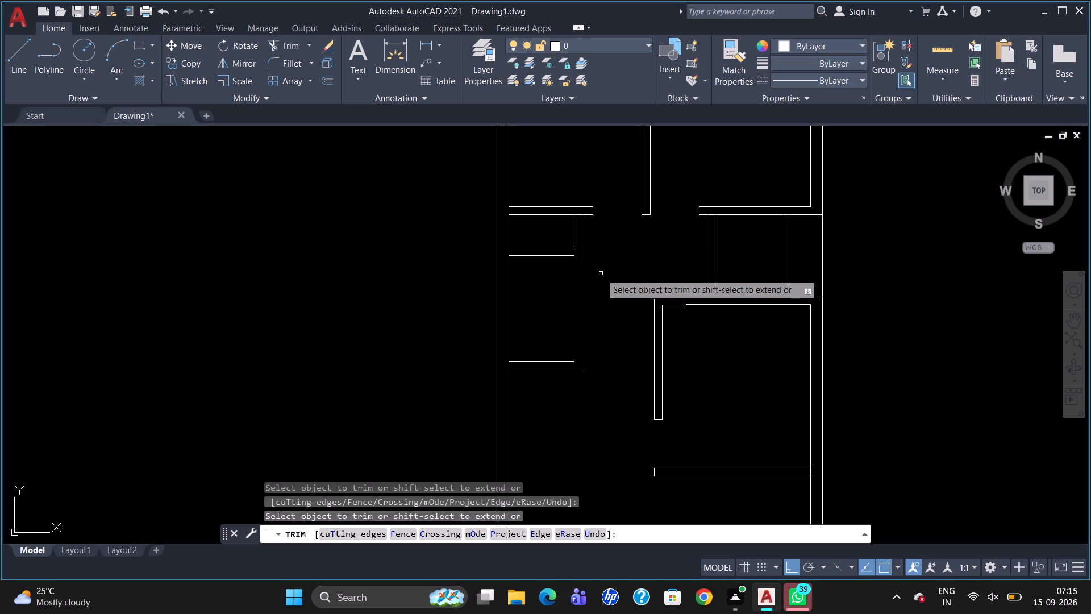
pyautogui.press('Escape')
# Draw a short line across the new vertical wall, level with the lower edge of the cross partition.
pyautogui.press('l')
pyautogui.press('Return')
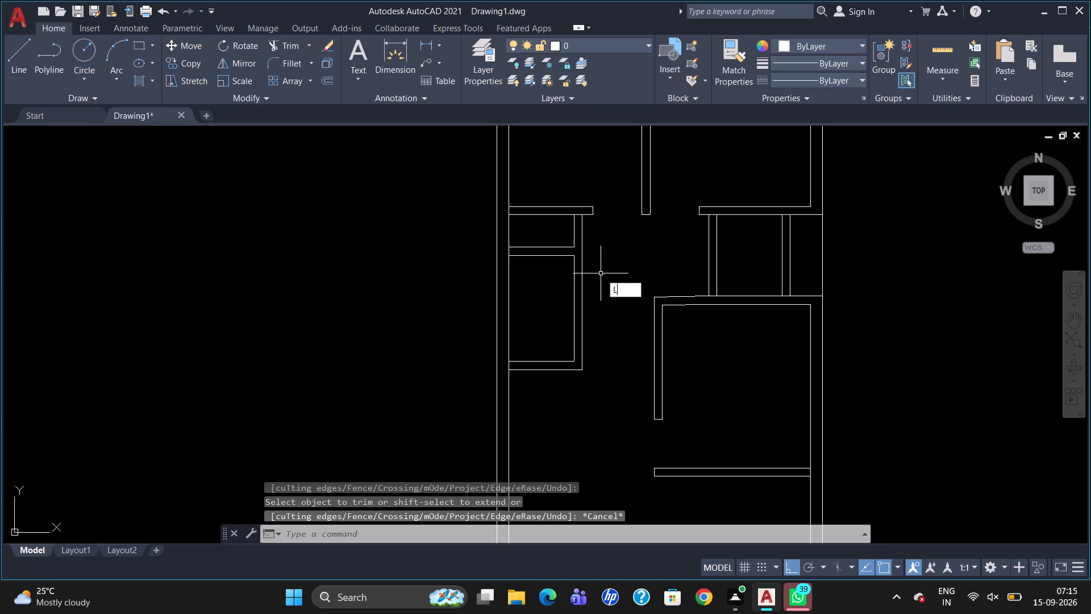
pyautogui.click(576, 260)
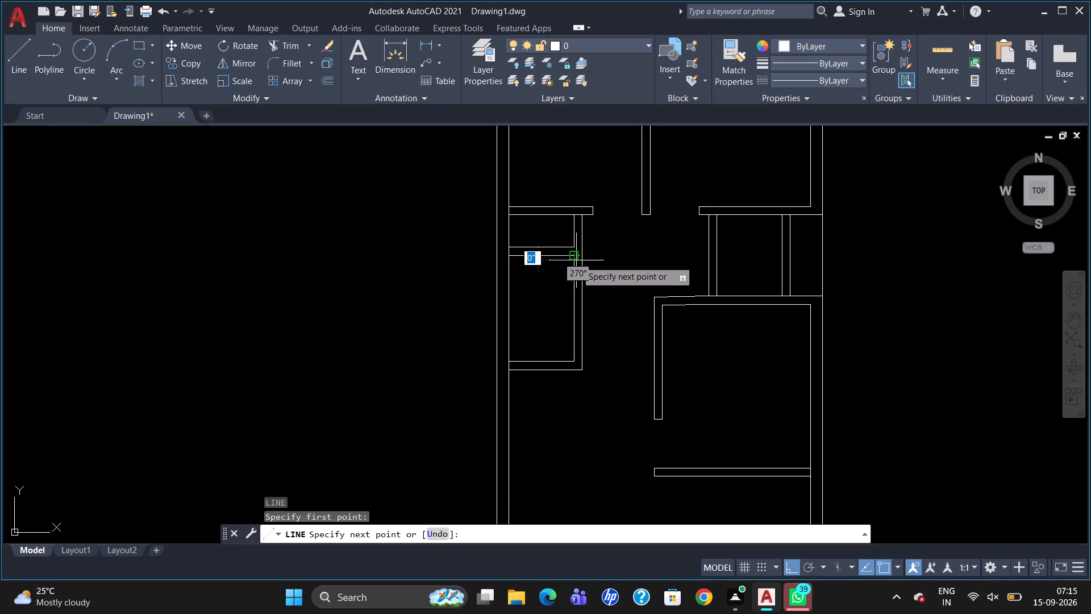
pyautogui.click(583, 260)
pyautogui.press('Escape')
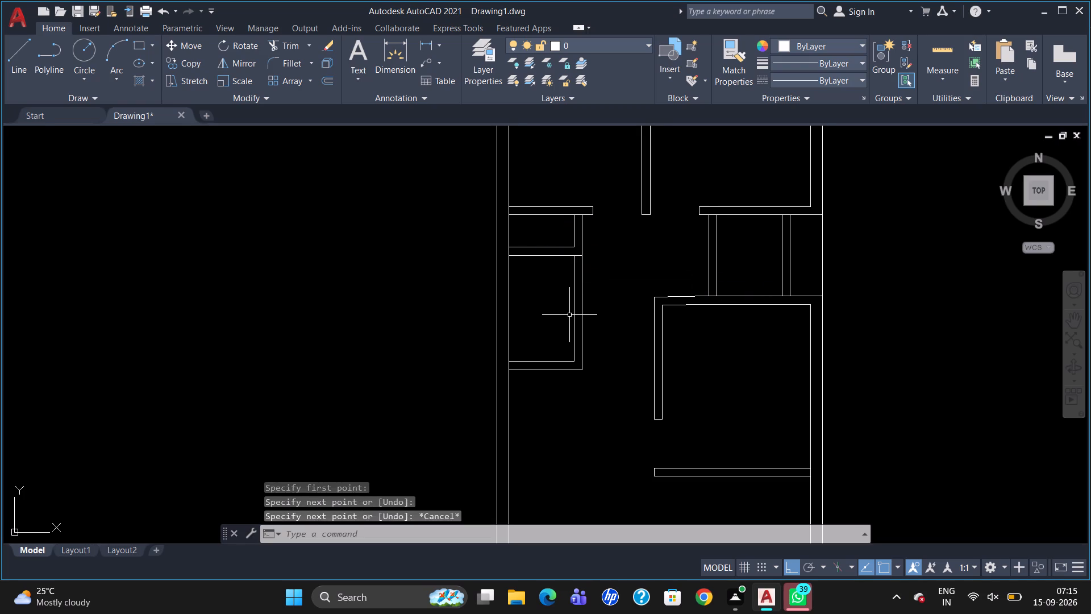
# Offset the short line across the left room's vertical wall 2'6" downward to mark the opening's other end.
pyautogui.press('o')
pyautogui.press('Return')
pyautogui.press('2')
pyautogui.press("'")
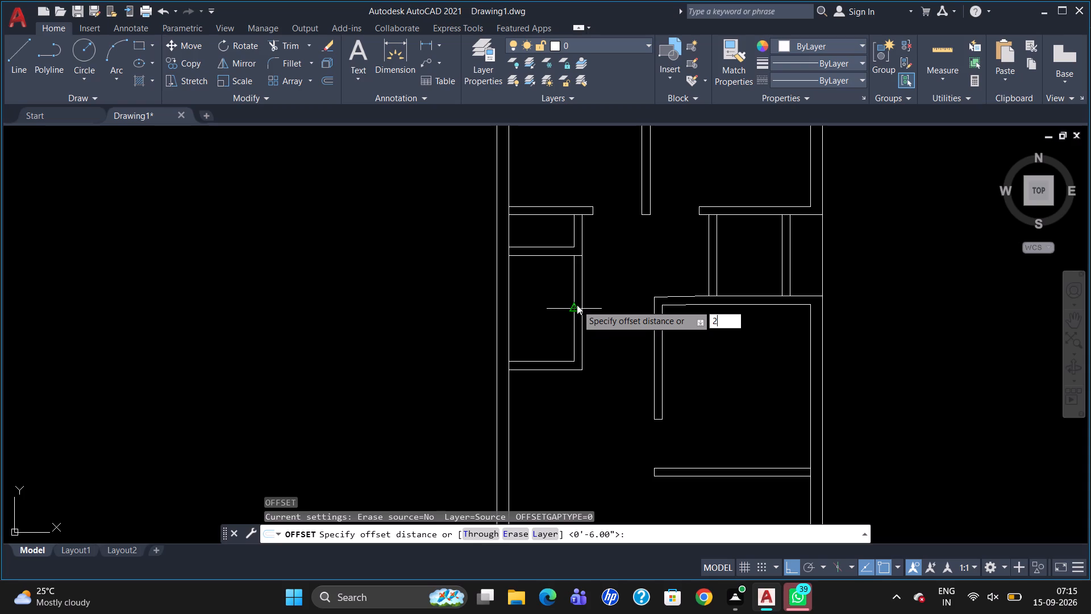
pyautogui.press('6')
pyautogui.hotkey('shift', '"')
pyautogui.press('Return')
pyautogui.click(578, 254)
pyautogui.click(589, 297)
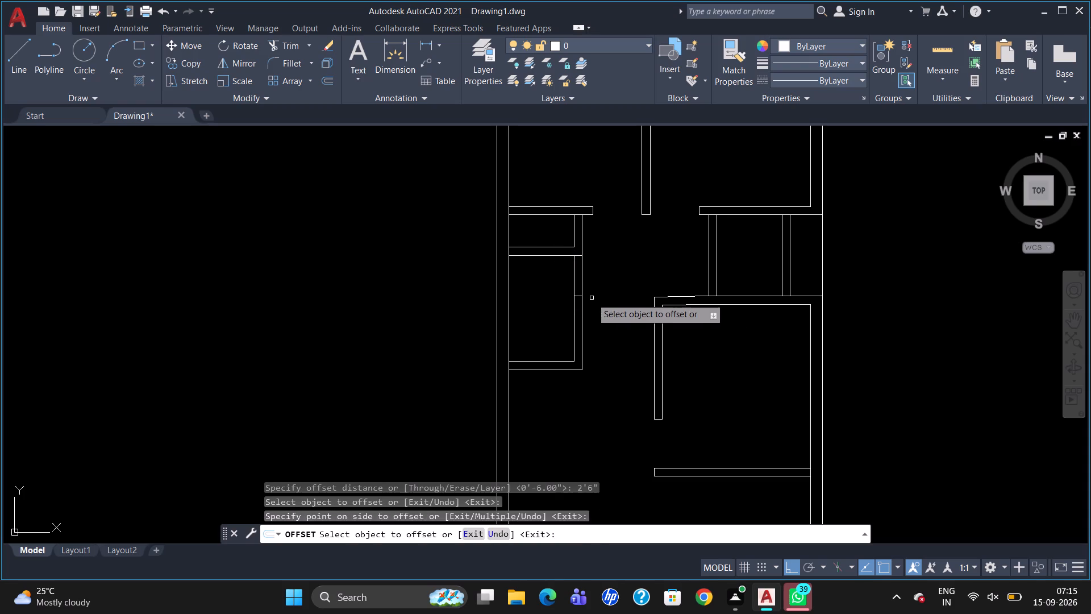
pyautogui.press('Escape')
# Trim both vertical wall lines between the two short cross lines to cut the left room's opening.
pyautogui.write('TR')
pyautogui.press('Return')
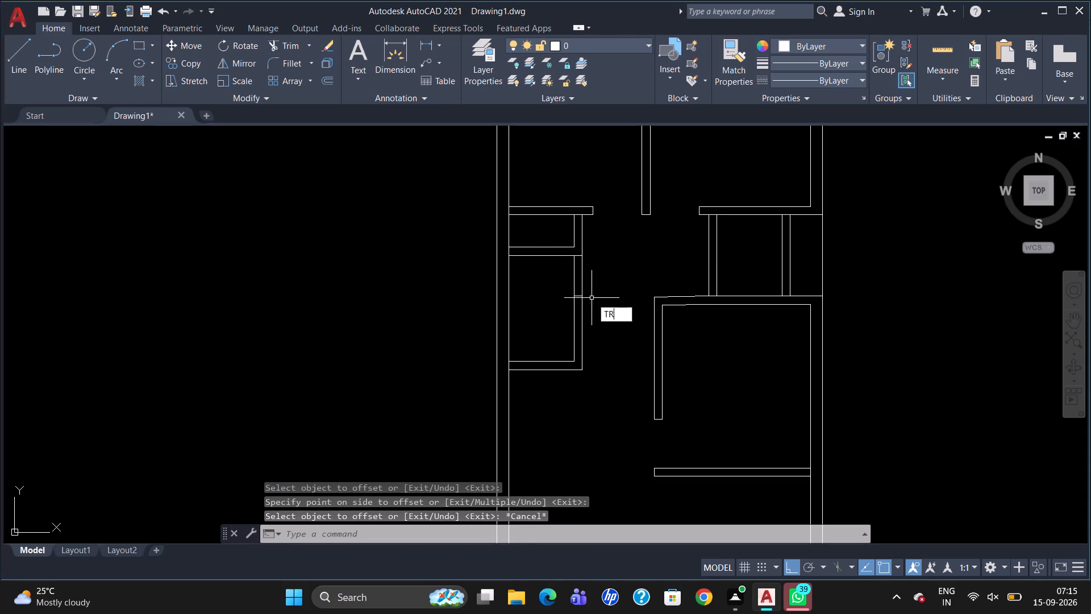
pyautogui.press('Return')
pyautogui.moveTo(564, 274); pyautogui.dragTo(607, 275)
pyautogui.click(607, 275)
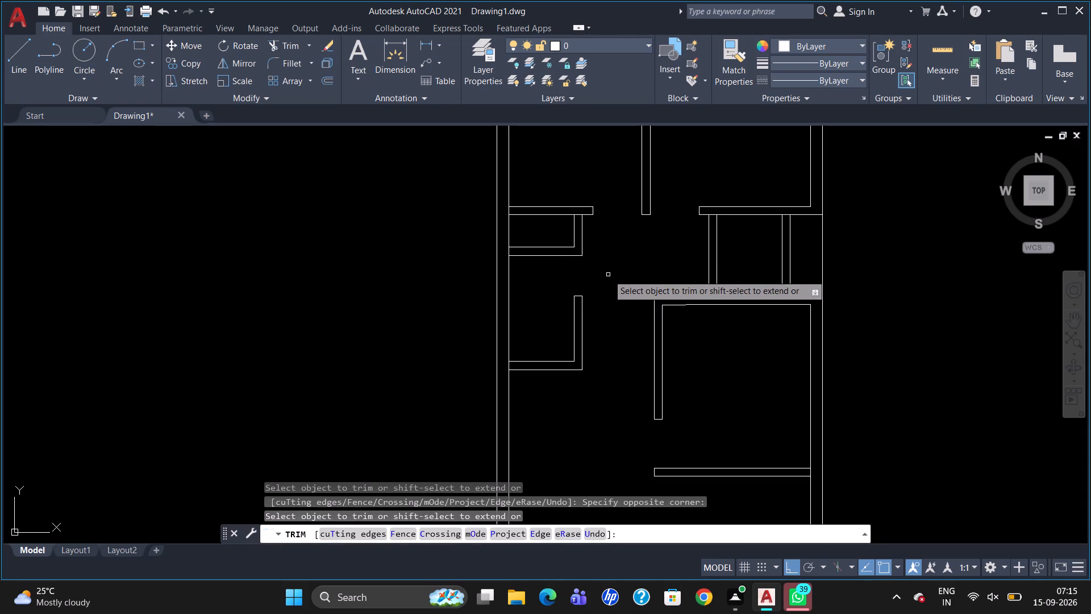
pyautogui.press('Escape')
# Offset the outer bottom line of the left room 8'2" downward.
pyautogui.scroll(-1, 608, 275)
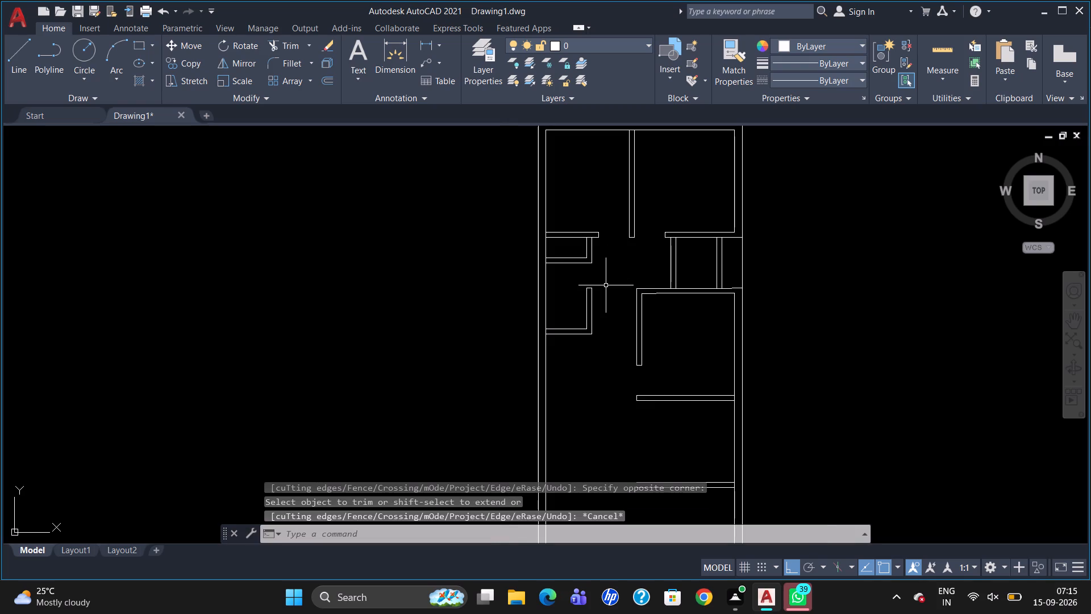
pyautogui.scroll(-2, 629, 219)
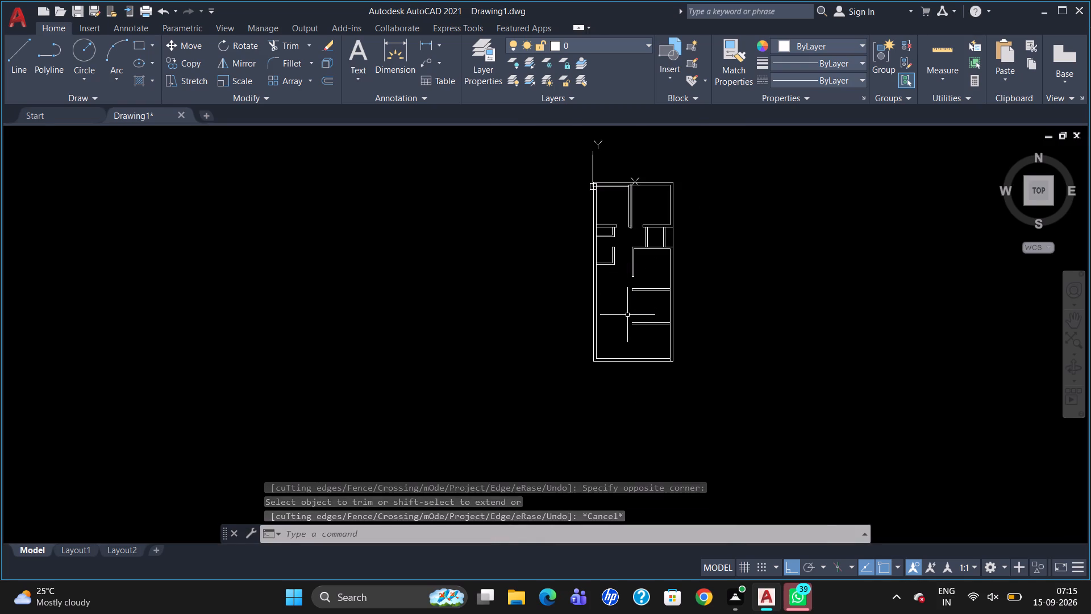
pyautogui.scroll(1, 627, 317)
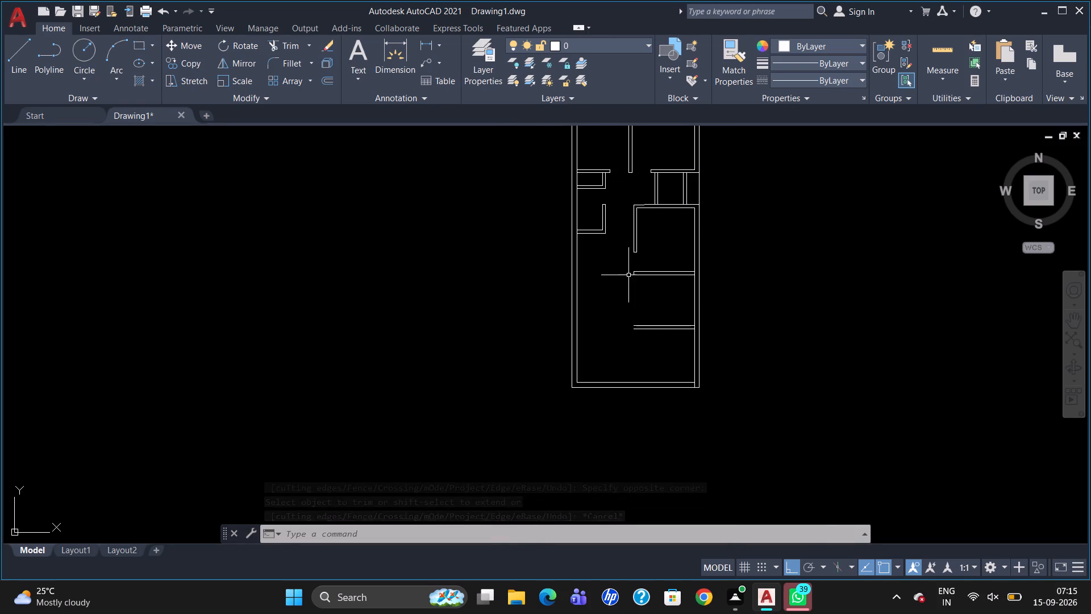
pyautogui.scroll(1, 630, 275)
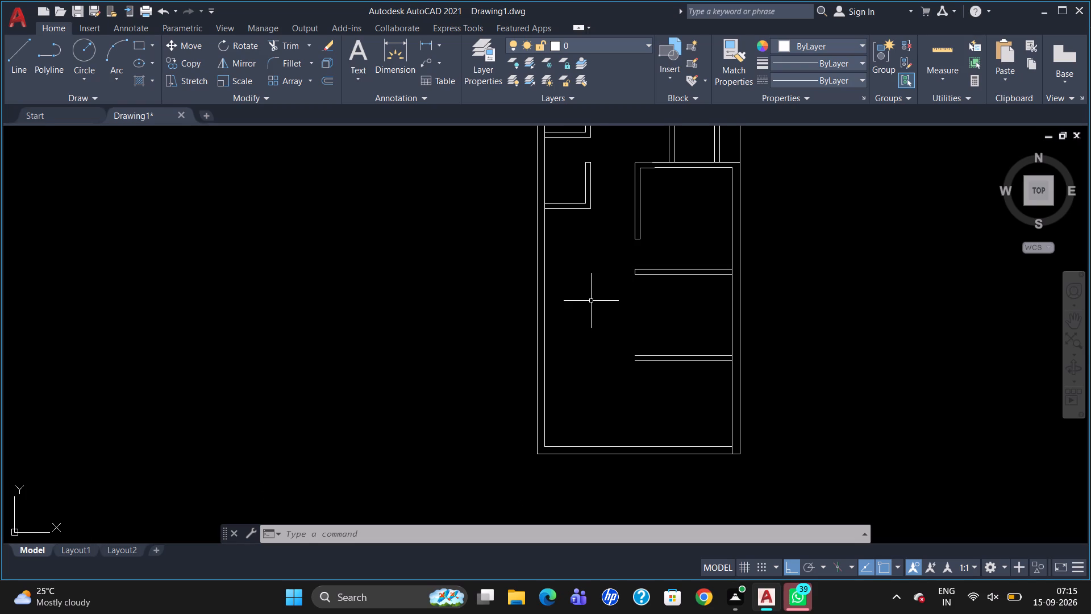
pyautogui.press('o')
pyautogui.press('Return')
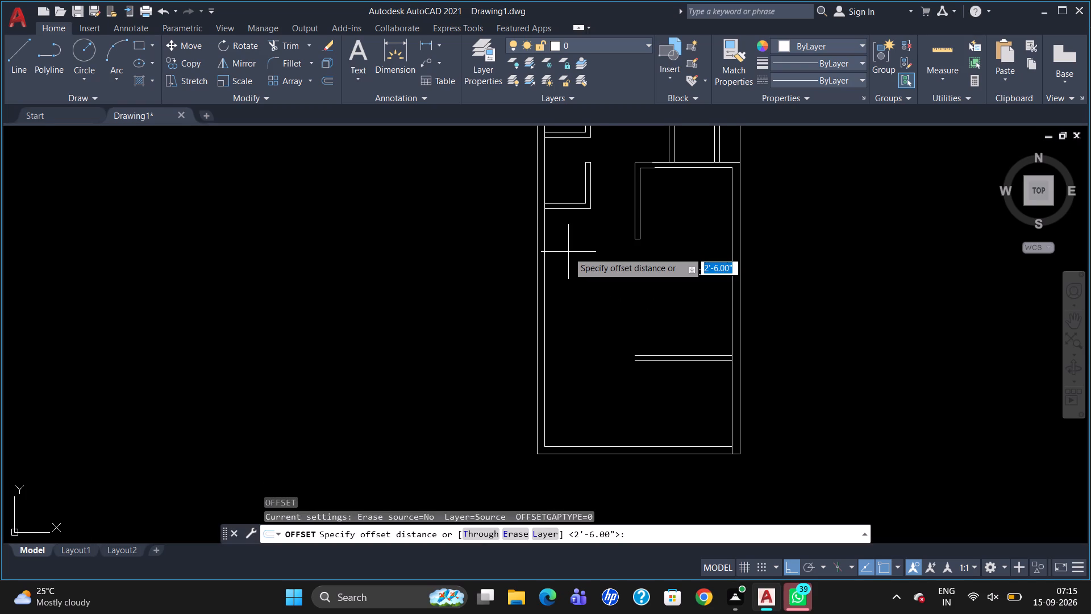
pyautogui.write("8'4")
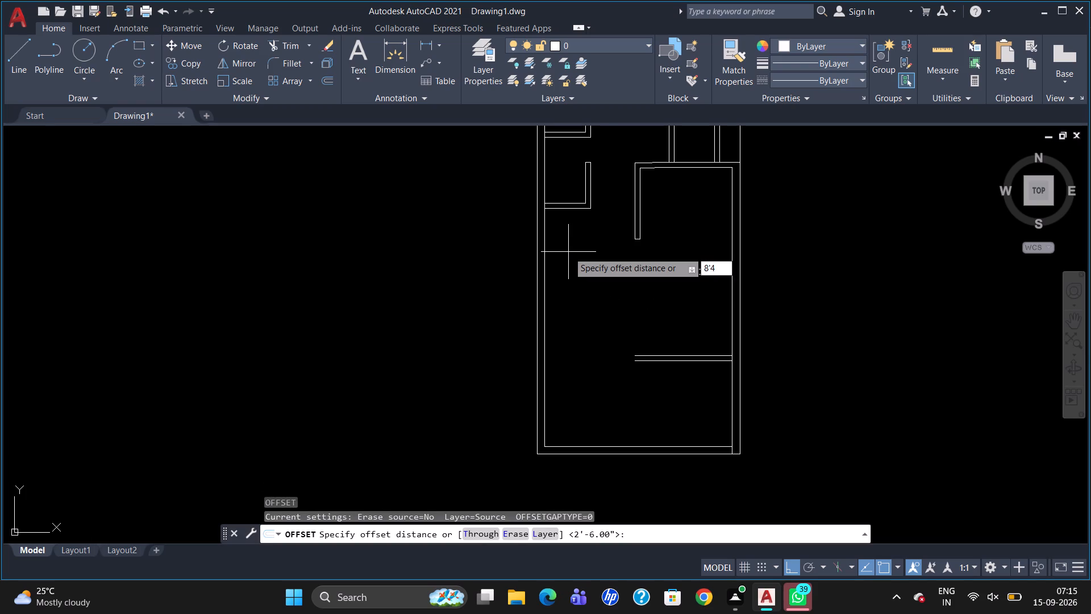
pyautogui.press('BackSpace')
pyautogui.press('2')
pyautogui.hotkey('shift', '"')
pyautogui.press('Return')
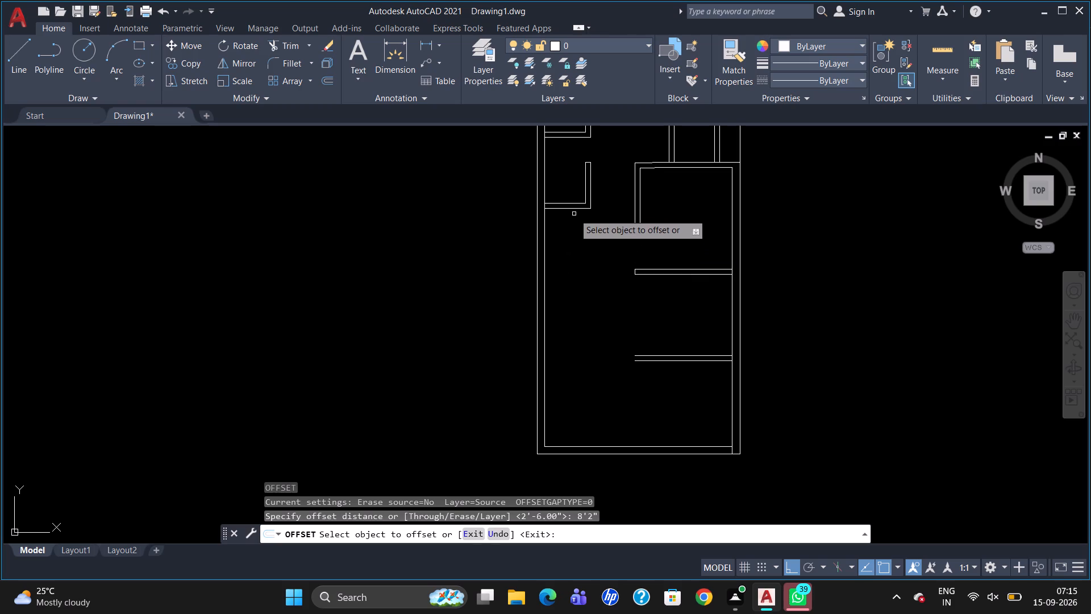
pyautogui.moveTo(574, 208); pyautogui.dragTo(577, 233)
pyautogui.click(581, 300)
# Offset the new short horizontal line 6" downward to give the left partition its thickness.
pyautogui.moveTo(576, 289); pyautogui.dragTo(577, 295)
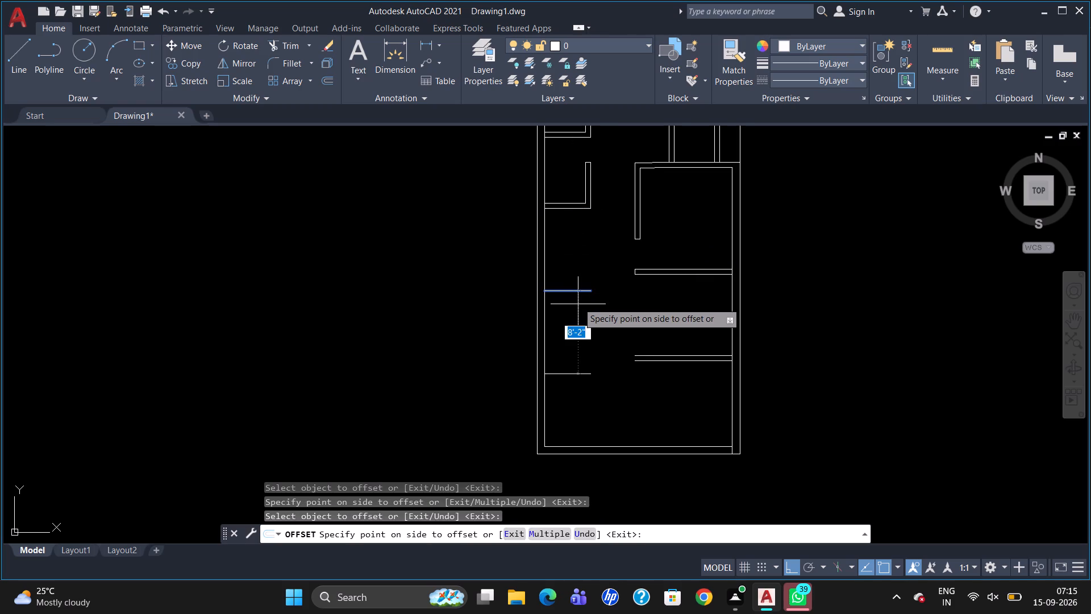
pyautogui.press('6')
pyautogui.press('Return')
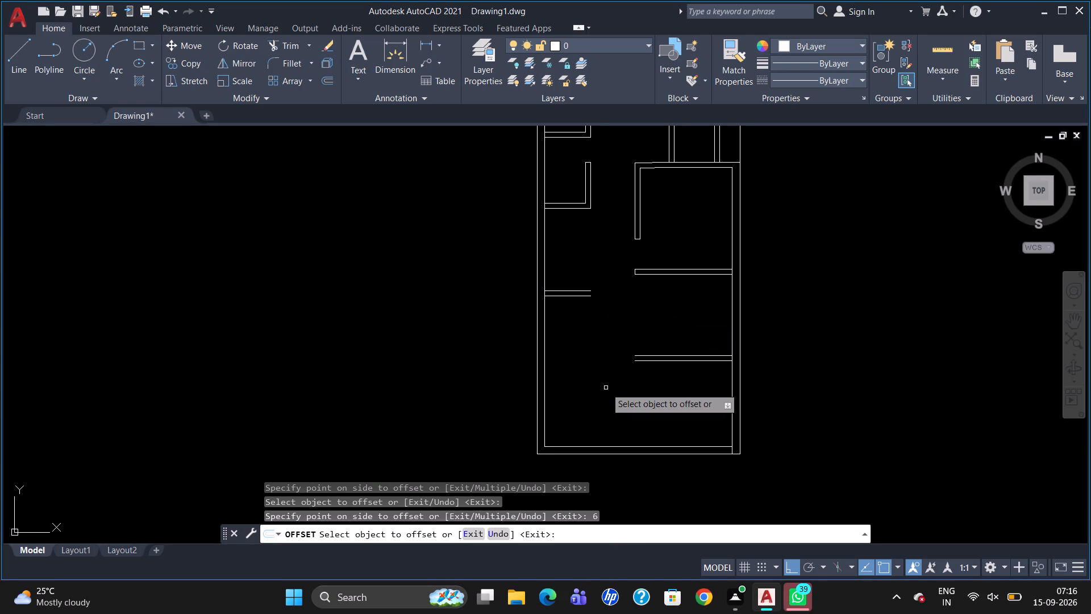
pyautogui.press('Escape')
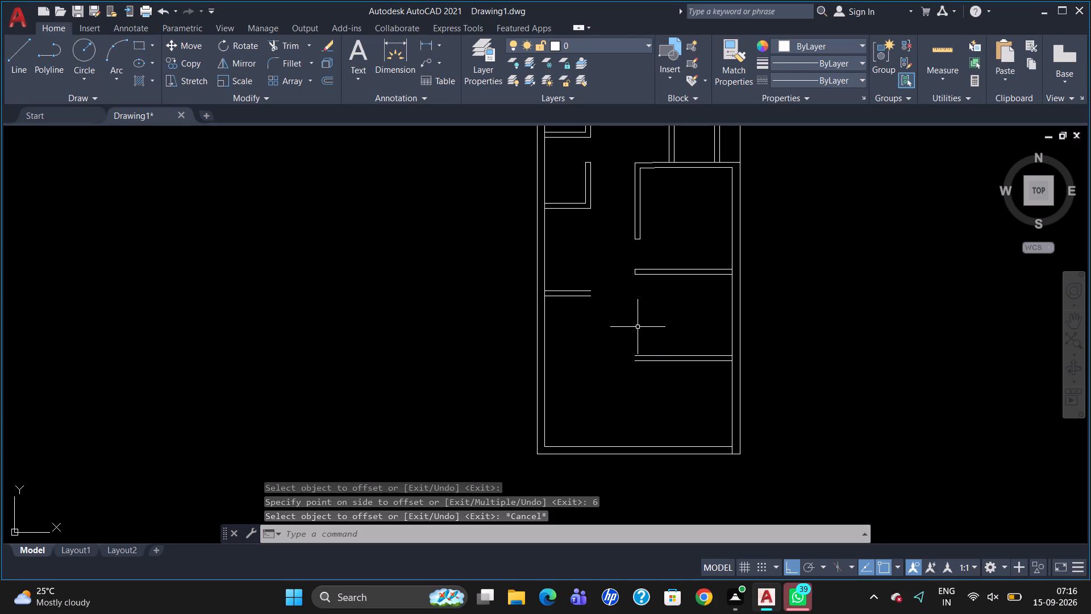
# Draw a vertical line joining the left ends of the two lower right-side partitions.
pyautogui.press('l')
pyautogui.press('Return')
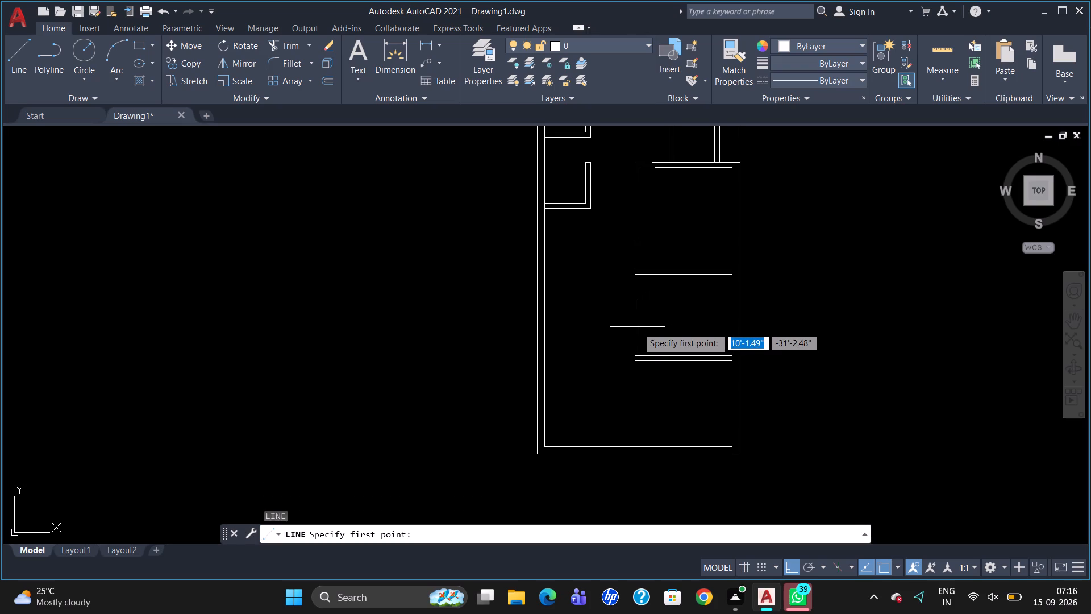
pyautogui.click(639, 364)
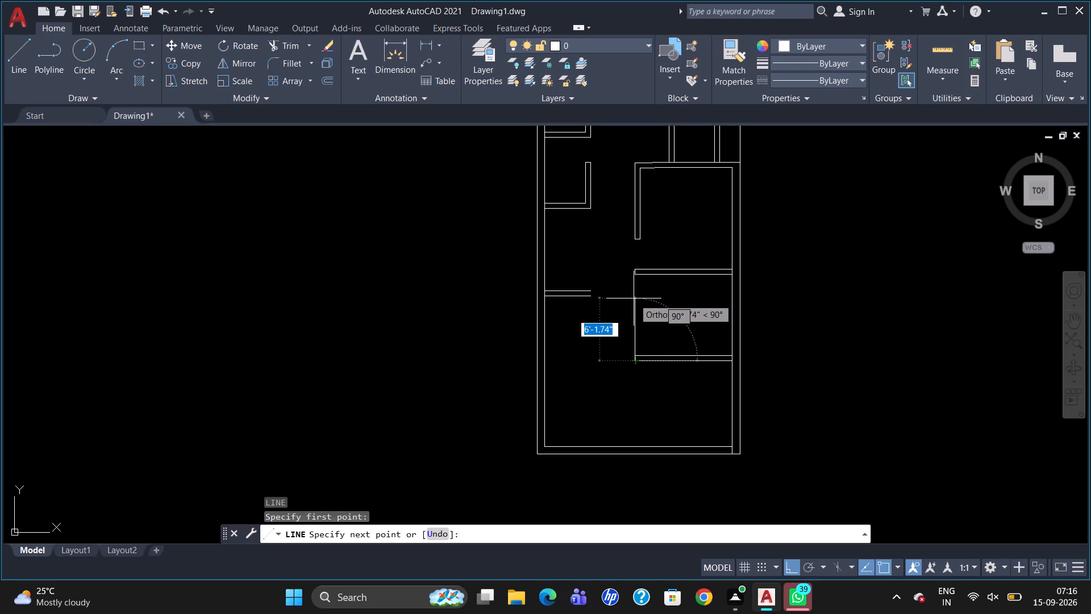
pyautogui.click(630, 273)
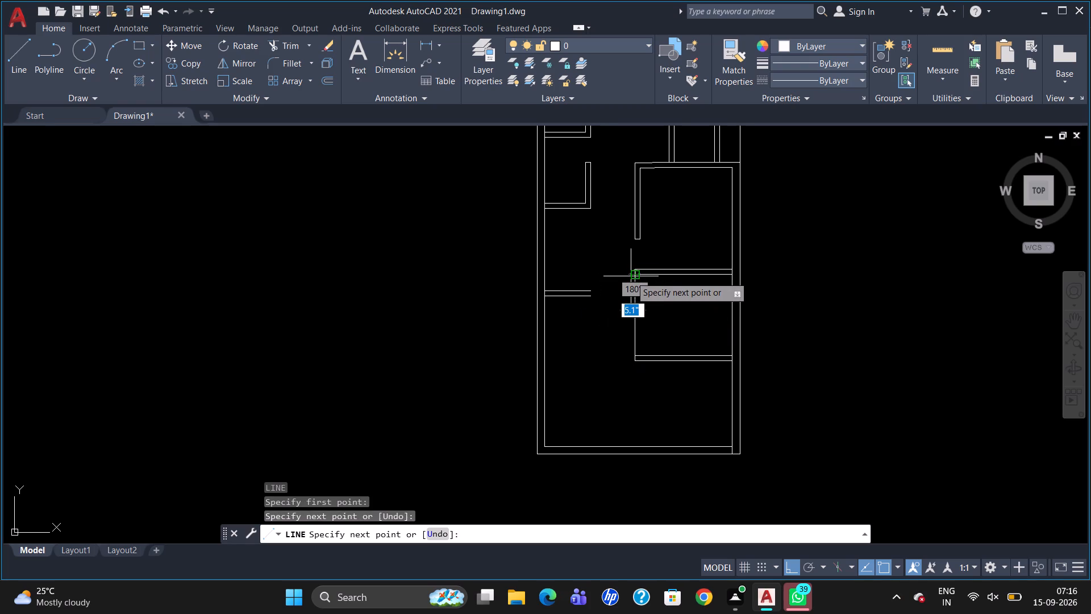
pyautogui.press('Escape')
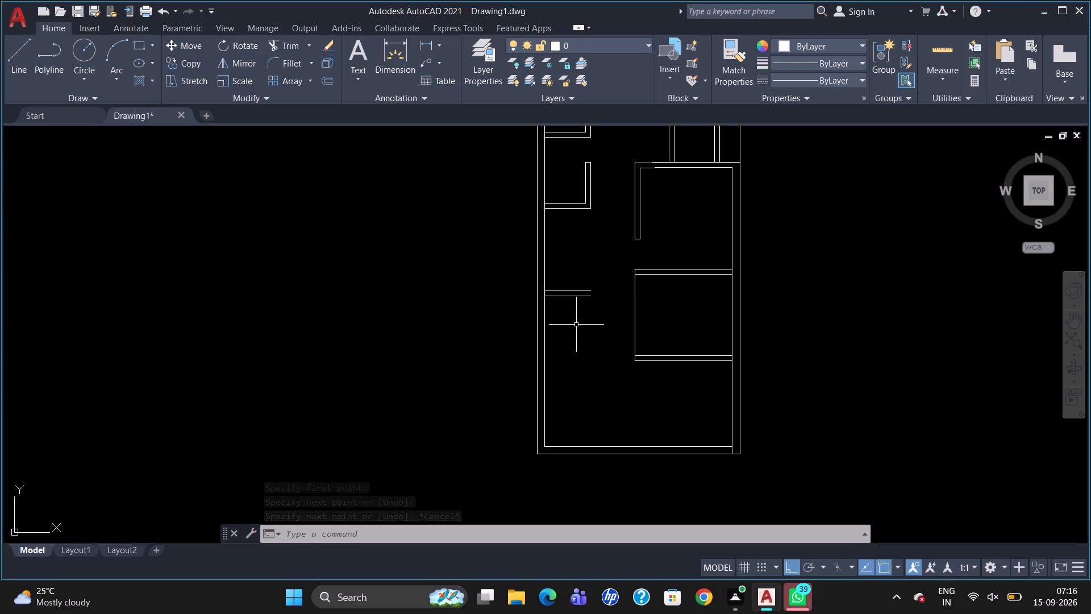
# Offset the new vertical line joining the right-side partitions 6" to its left.
pyautogui.press('o')
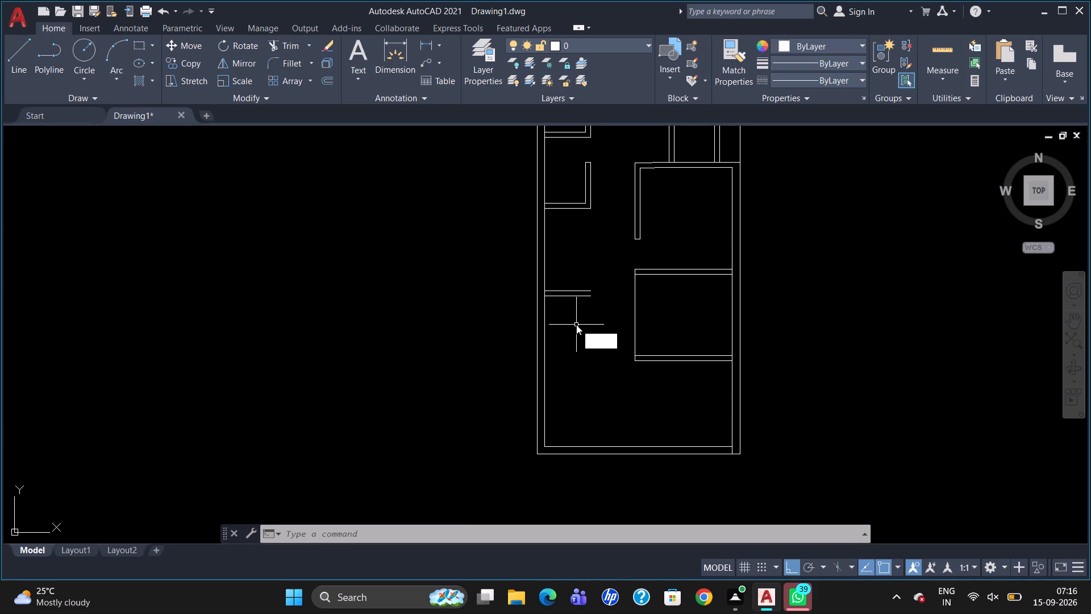
pyautogui.press('Return')
pyautogui.press('6')
pyautogui.press('Return')
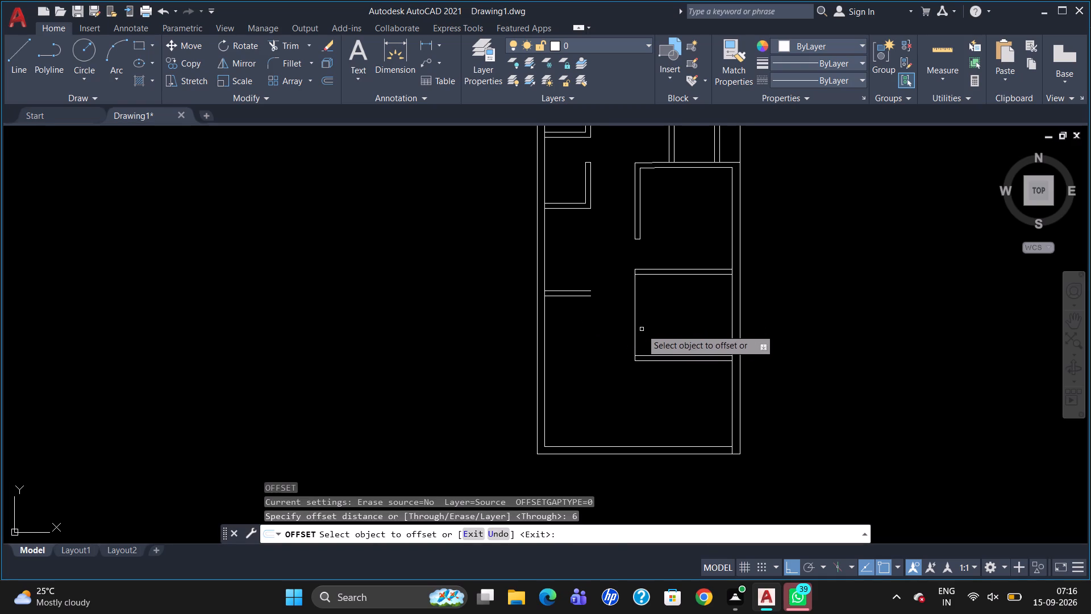
pyautogui.click(634, 331)
pyautogui.click(621, 339)
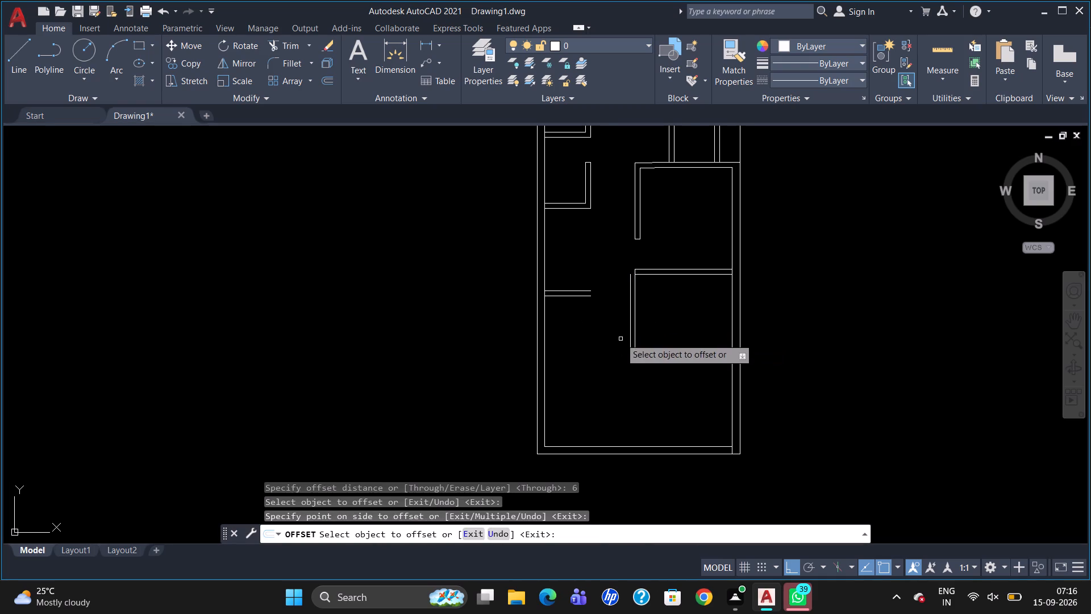
pyautogui.press('Escape')
# Draw a short vertical line upward from the top end of the offset line, past the upper partition.
pyautogui.scroll(1, 649, 283)
pyautogui.press('e')
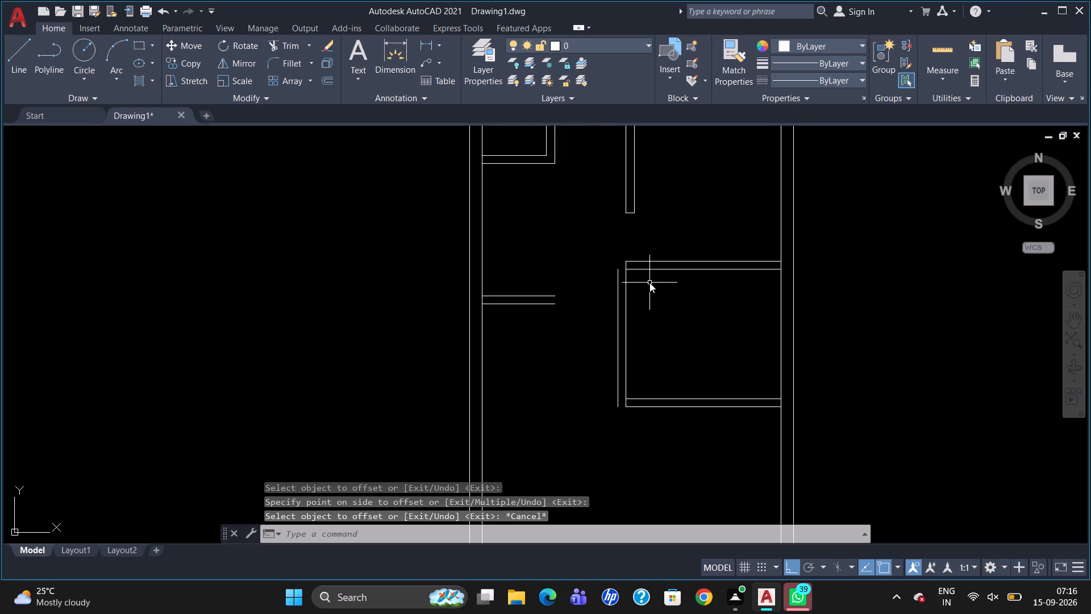
pyautogui.press('Escape')
pyautogui.press('l')
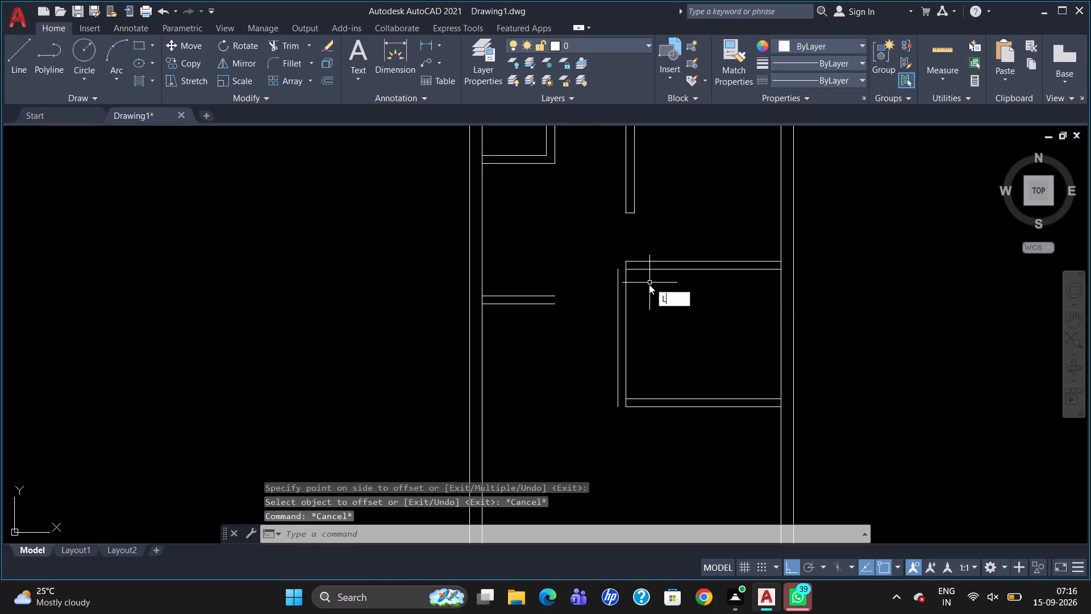
pyautogui.press('Return')
pyautogui.click(613, 267)
pyautogui.click(613, 232)
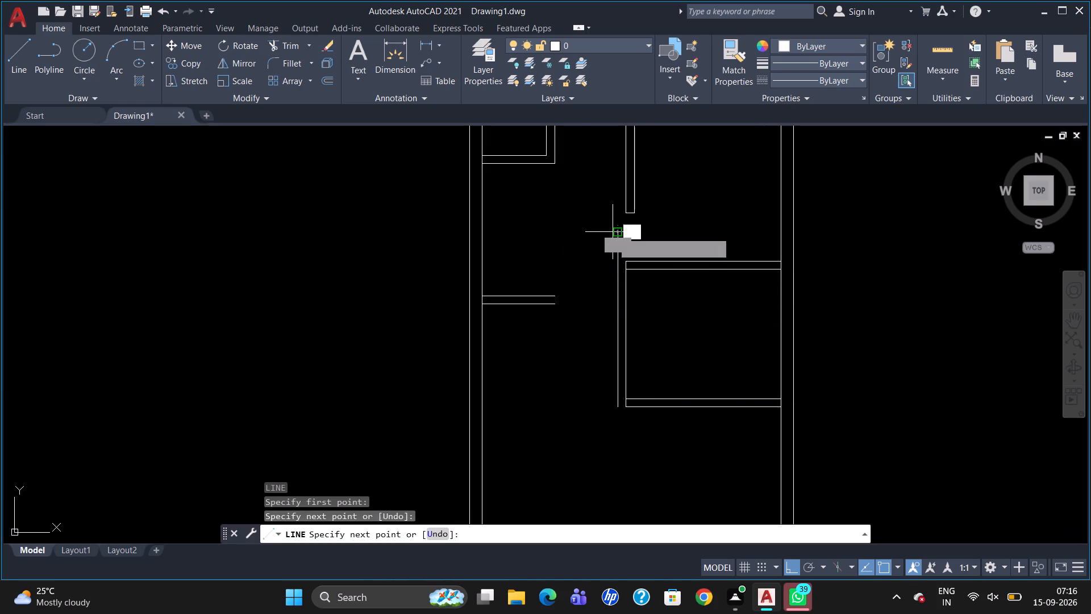
pyautogui.press('Escape')
# Draw a vertical line about 1' long downward from the bottom end of the offset line.
pyautogui.press('e')
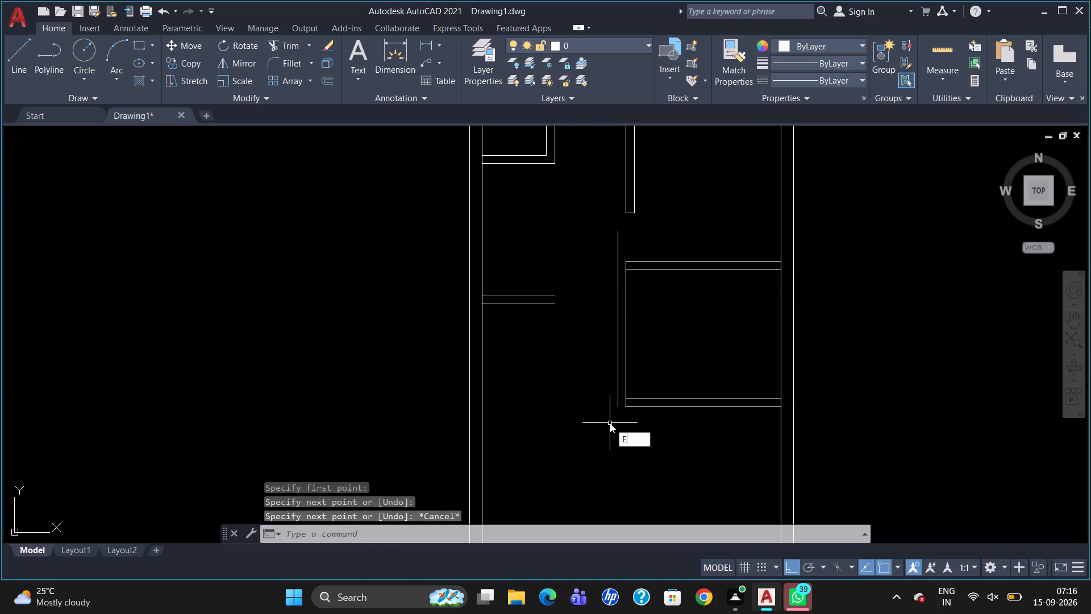
pyautogui.press('Escape')
pyautogui.press('l')
pyautogui.press('Return')
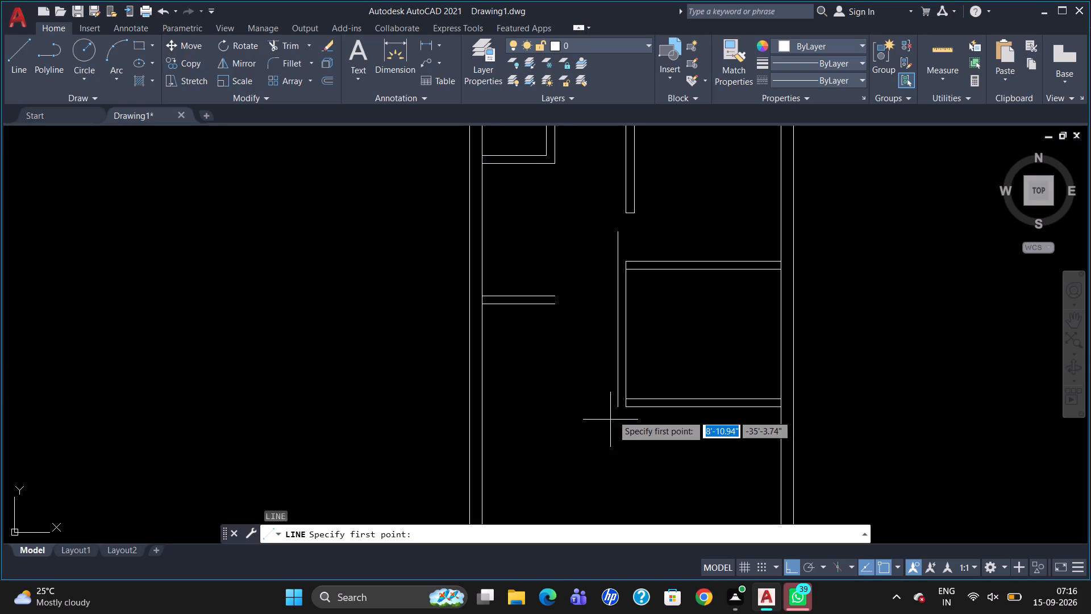
pyautogui.click(617, 405)
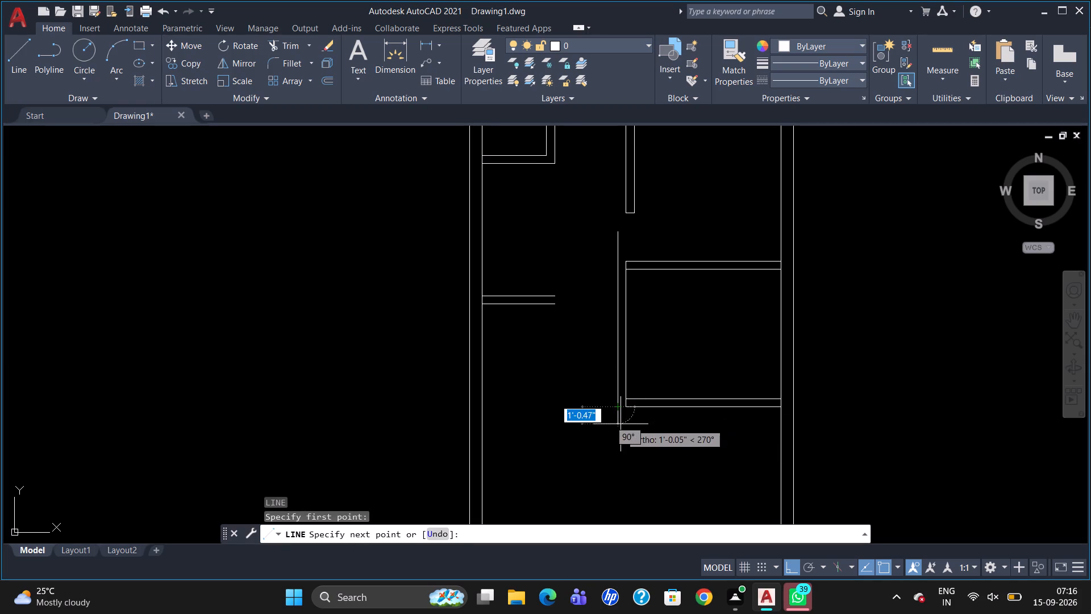
pyautogui.click(621, 424)
pyautogui.press('Escape')
# Extend the upper partition's top line and the lower partition's bottom line to the two short vertical boundary lines.
pyautogui.write('EX')
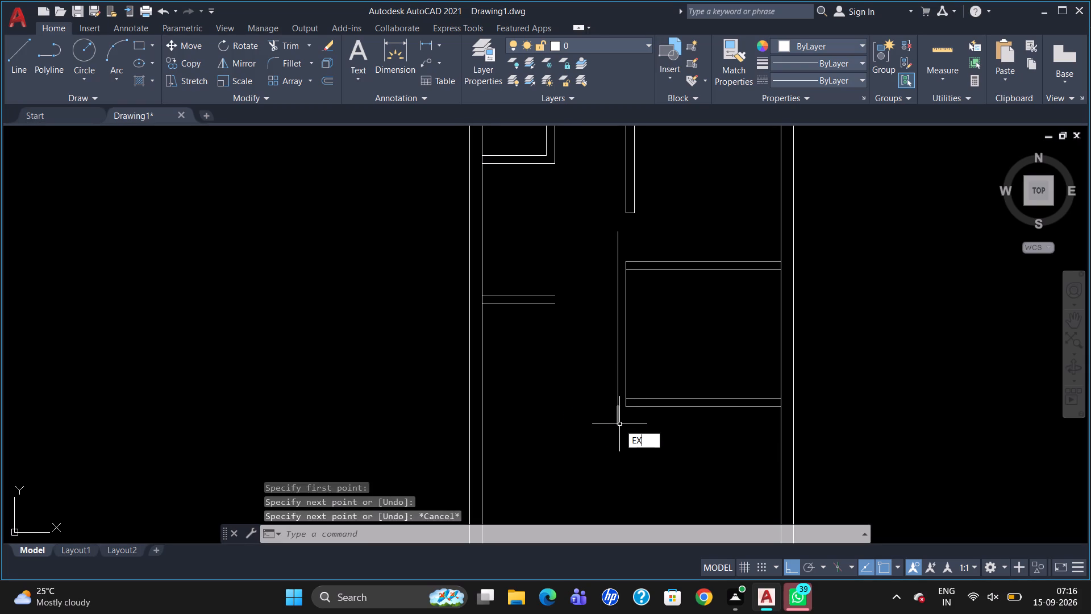
pyautogui.press('Return')
pyautogui.click(616, 253)
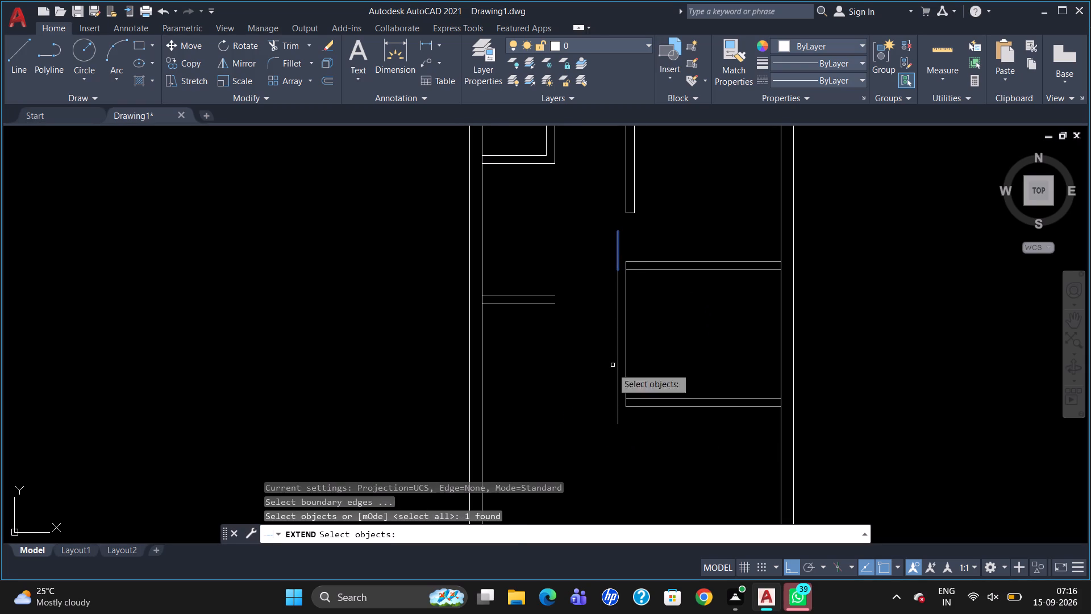
pyautogui.click(619, 408)
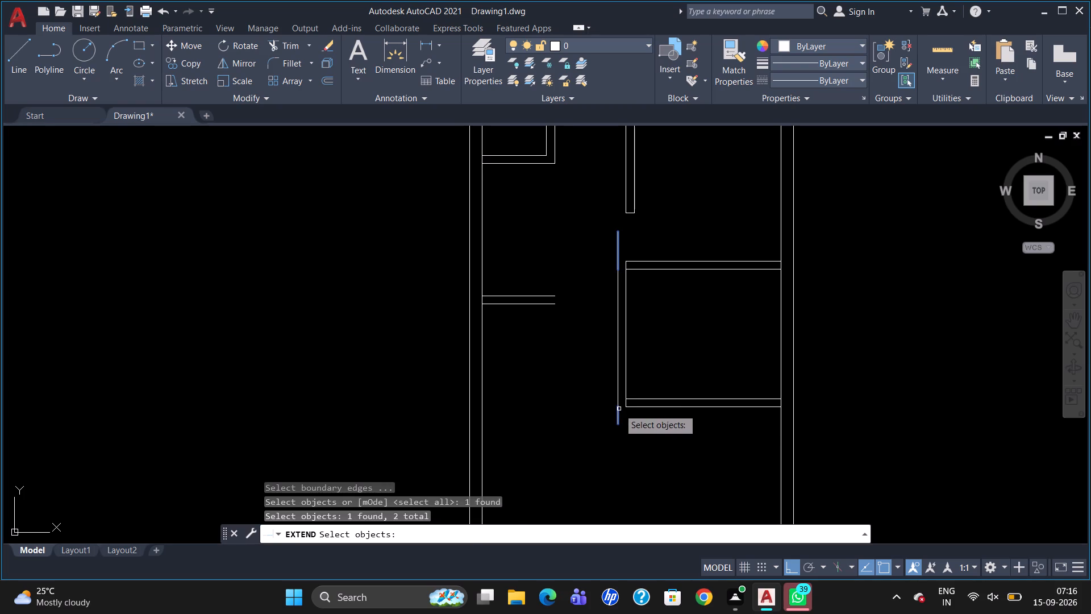
pyautogui.press('Return')
pyautogui.click(635, 407)
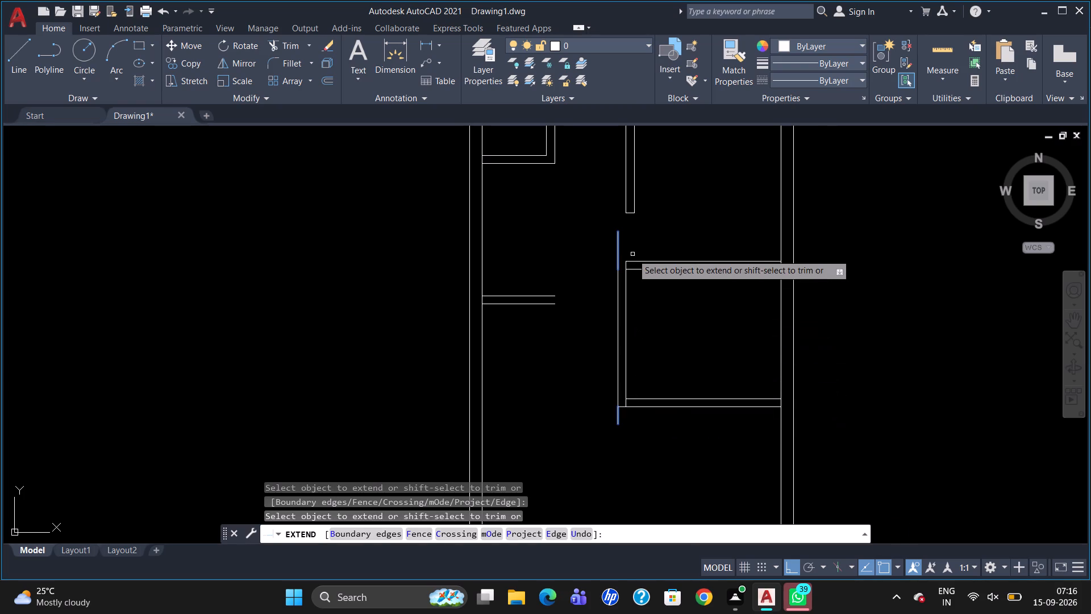
pyautogui.click(635, 263)
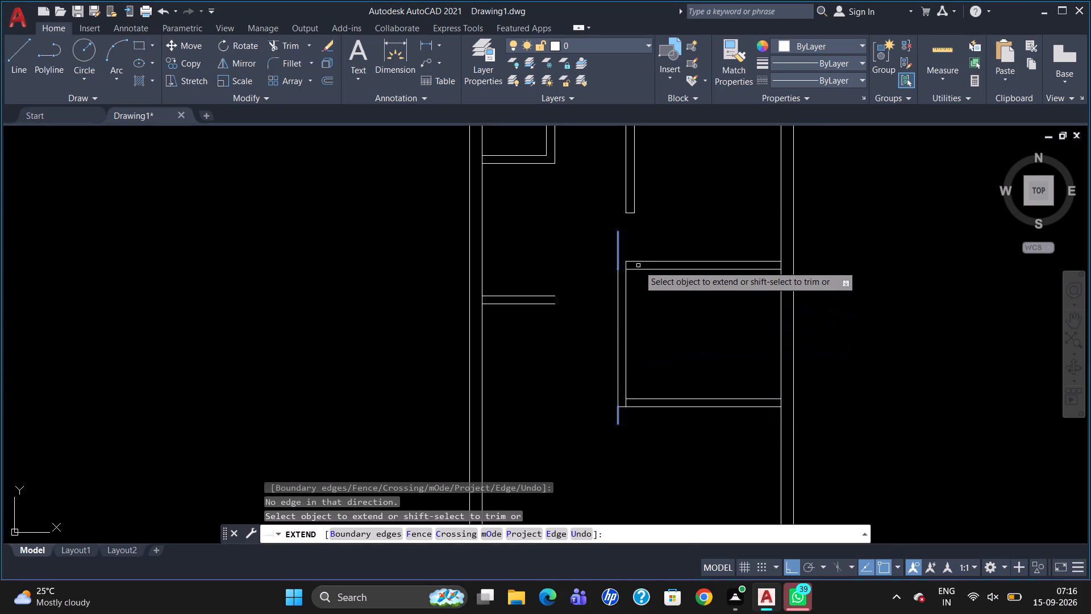
pyautogui.click(640, 263)
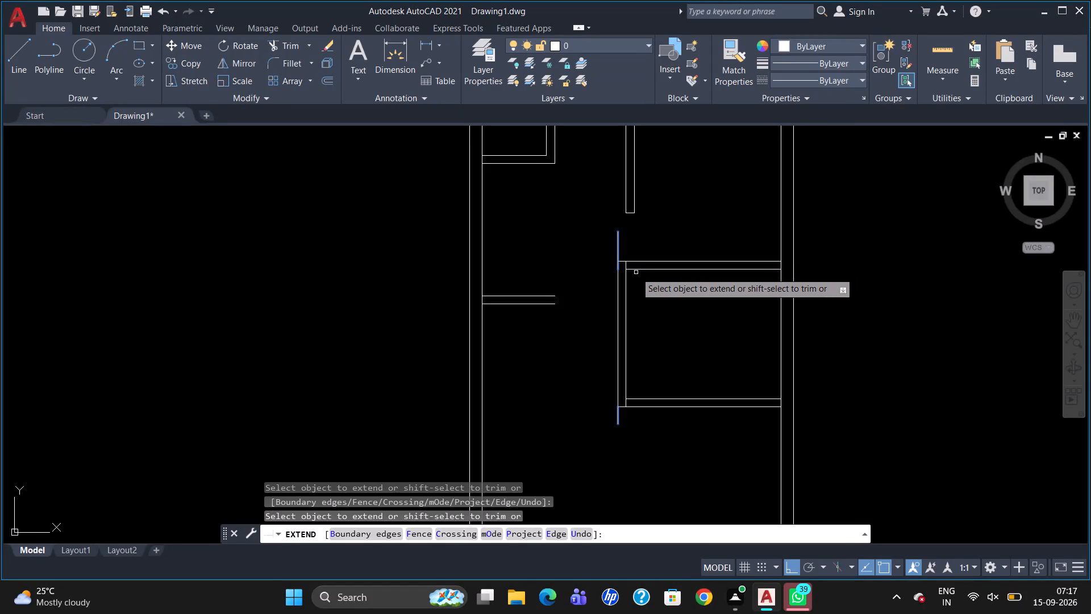
# Extend the upper right-side partition's bottom line to the short vertical boundary line at its free end.
pyautogui.click(638, 270)
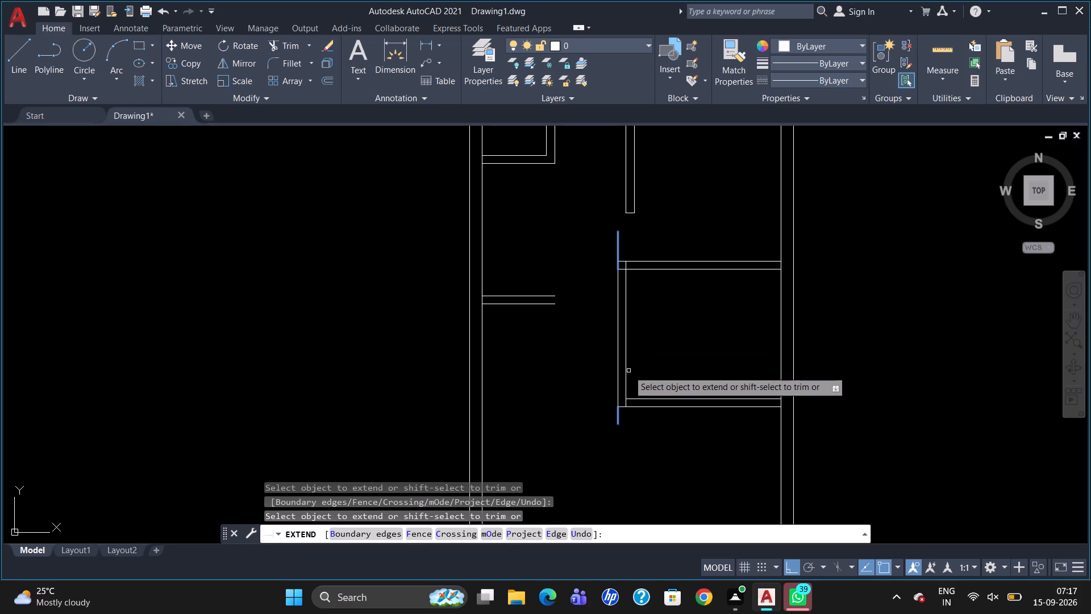
pyautogui.press('Escape')
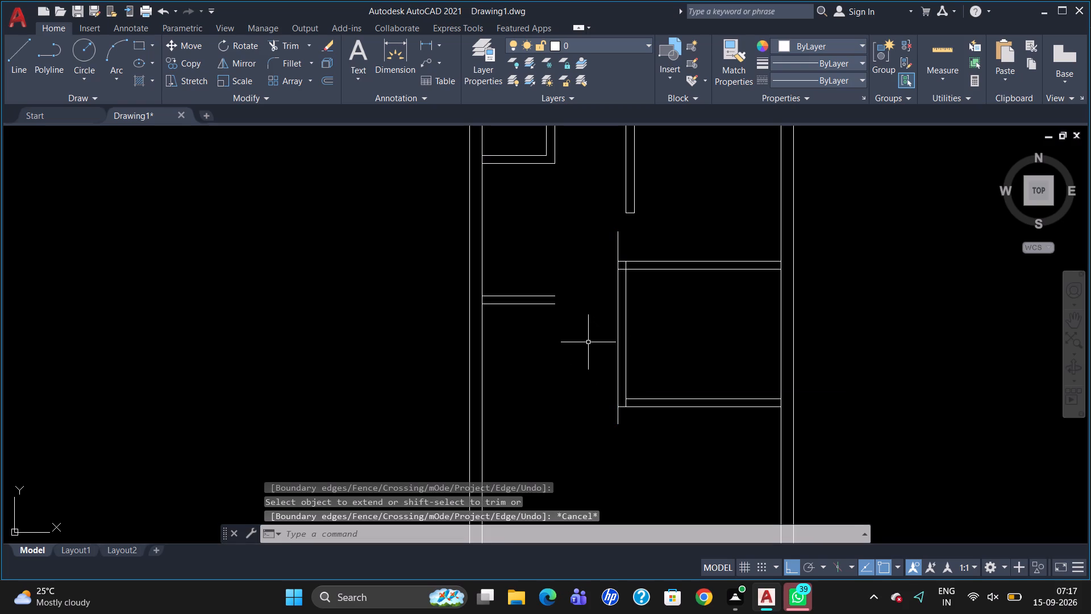
# Remove the two short vertical boundary stubs projecting above the upper partition and below the lower partition.
pyautogui.write('TR')
pyautogui.press('Return')
pyautogui.press('Return')
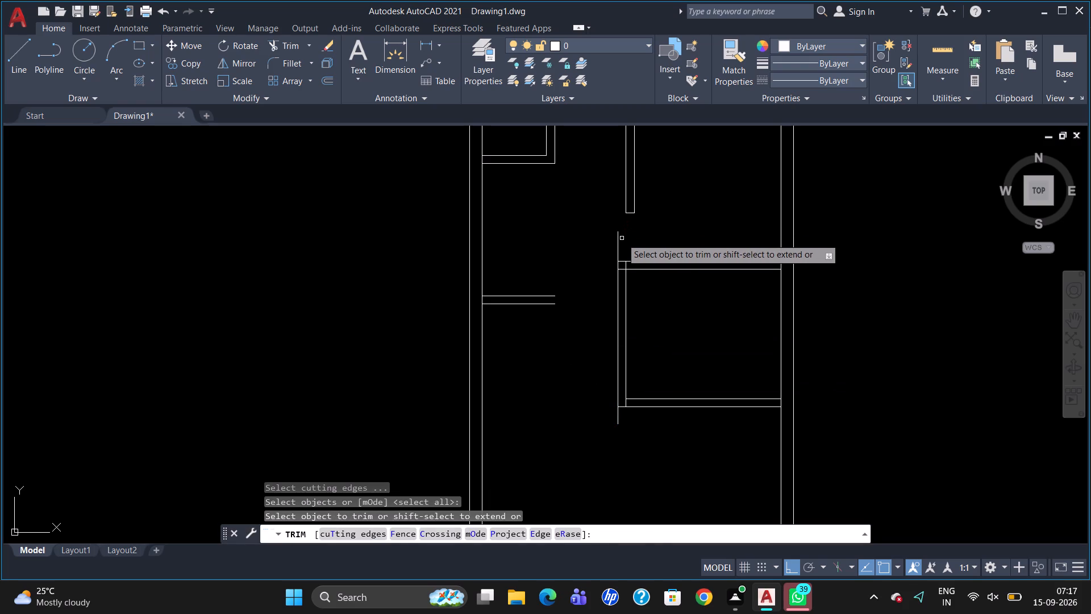
pyautogui.click(618, 242)
pyautogui.click(619, 414)
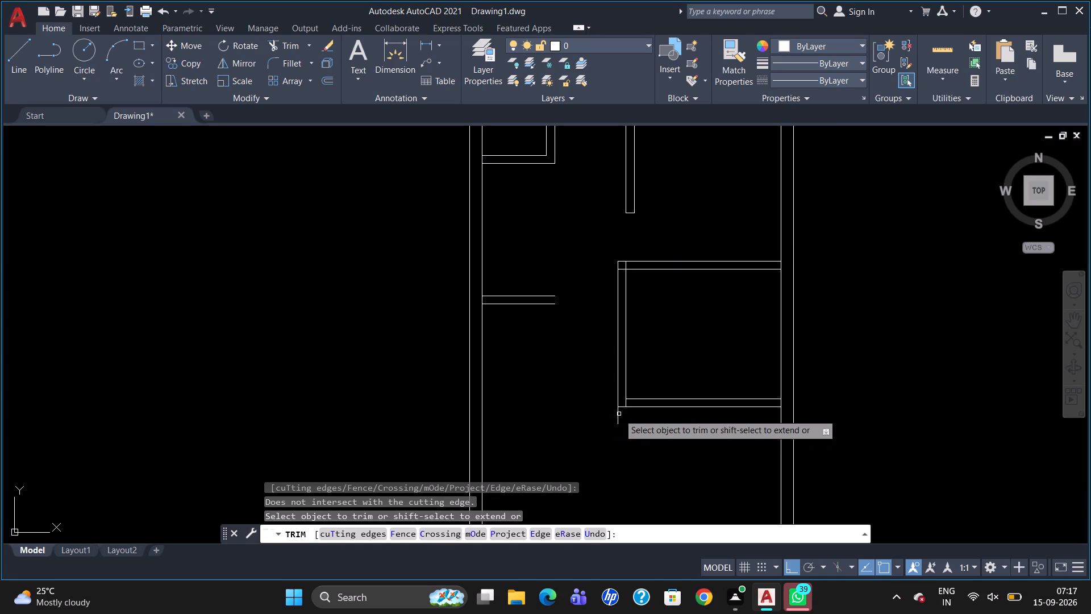
pyautogui.press('Escape')
pyautogui.click(618, 416)
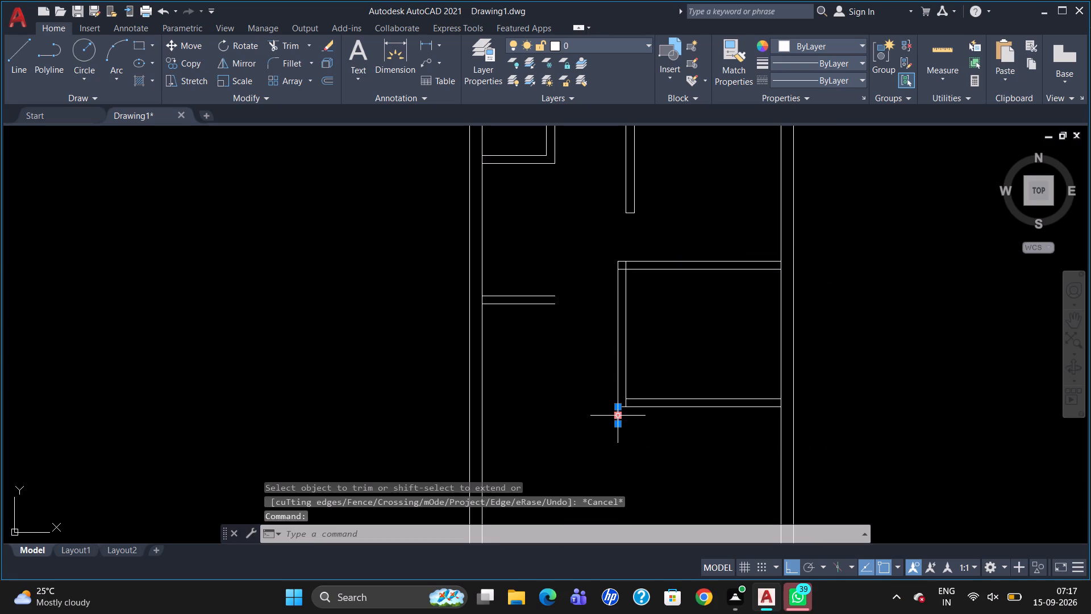
pyautogui.press('Delete')
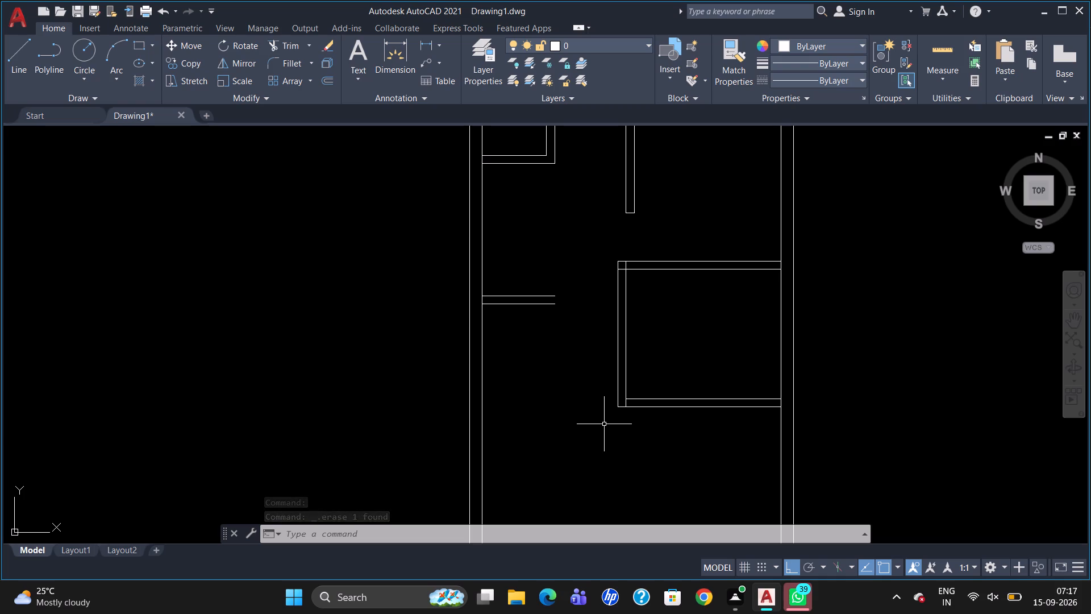
# Draw a line across the 6" vertical partition, 3' below the upper partition's bottom line.
pyautogui.press('l')
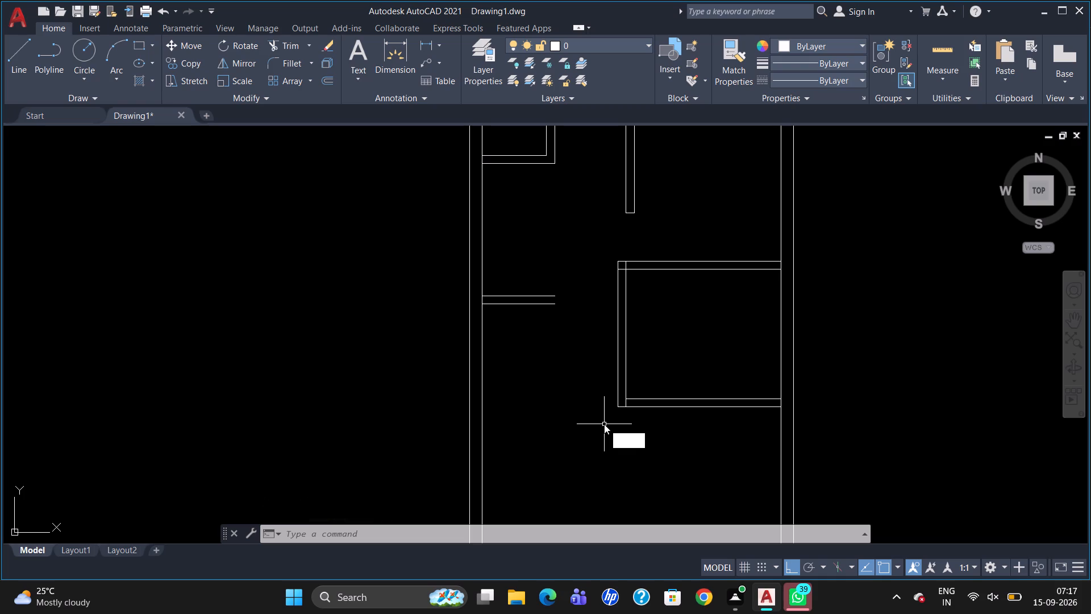
pyautogui.press('Return')
pyautogui.write('TK')
pyautogui.press('Return')
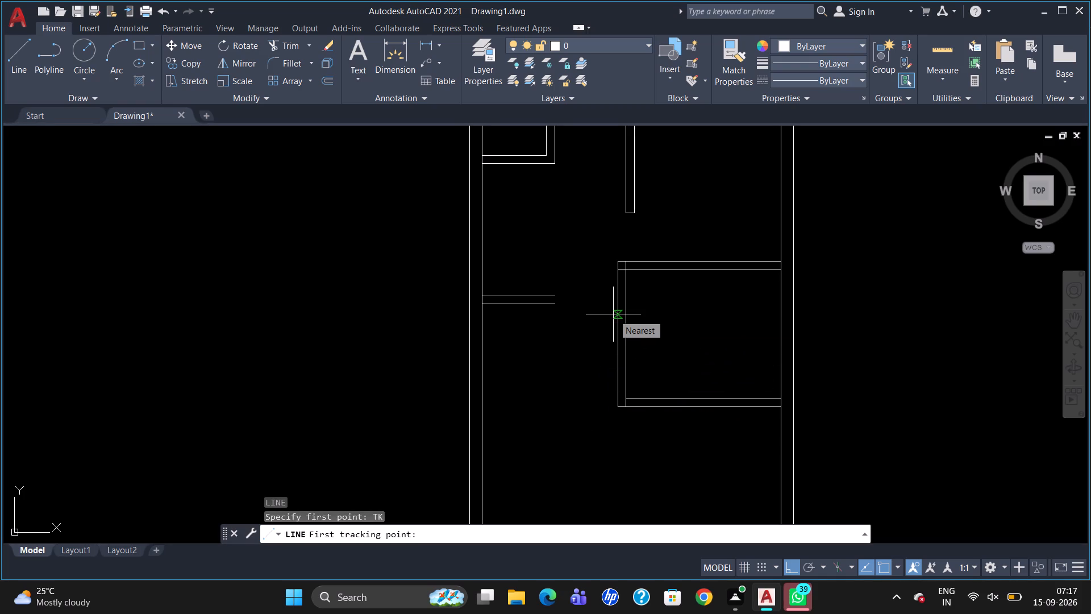
pyautogui.click(615, 268)
pyautogui.write("3'")
pyautogui.press('Return')
pyautogui.press('Return')
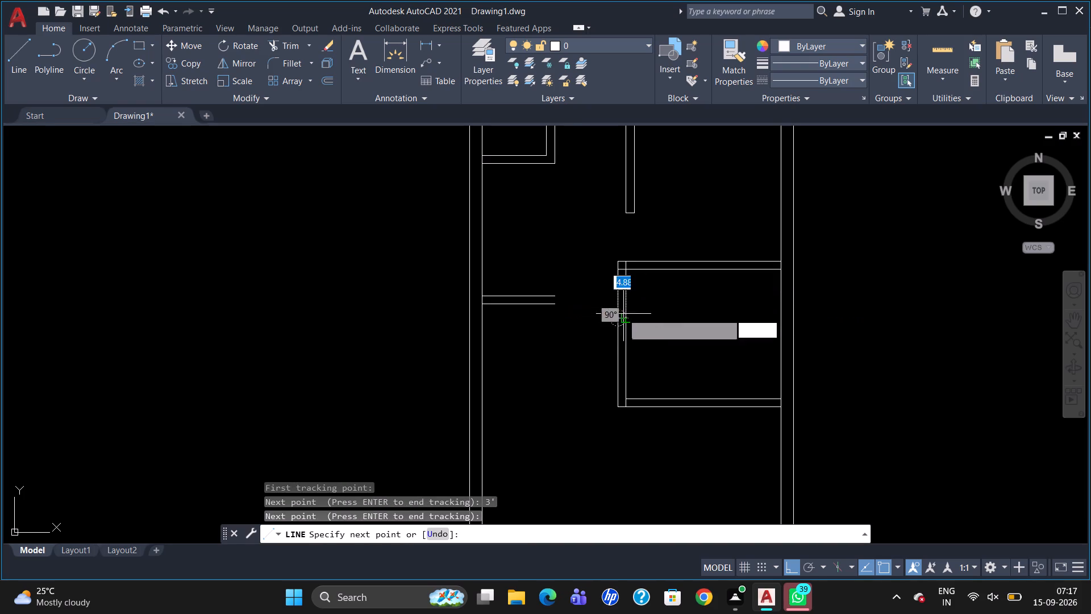
pyautogui.scroll(4, 629, 314)
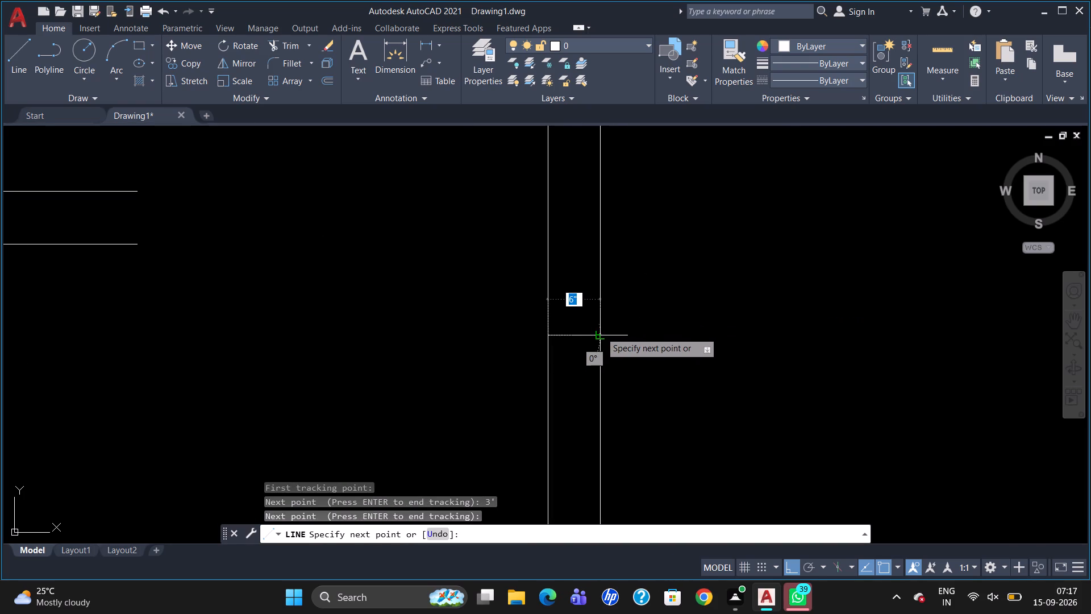
pyautogui.click(601, 332)
pyautogui.press('Escape')
# Trim both vertical partition lines between the upper partition and the new cross line to open a doorway.
pyautogui.scroll(-3, 617, 352)
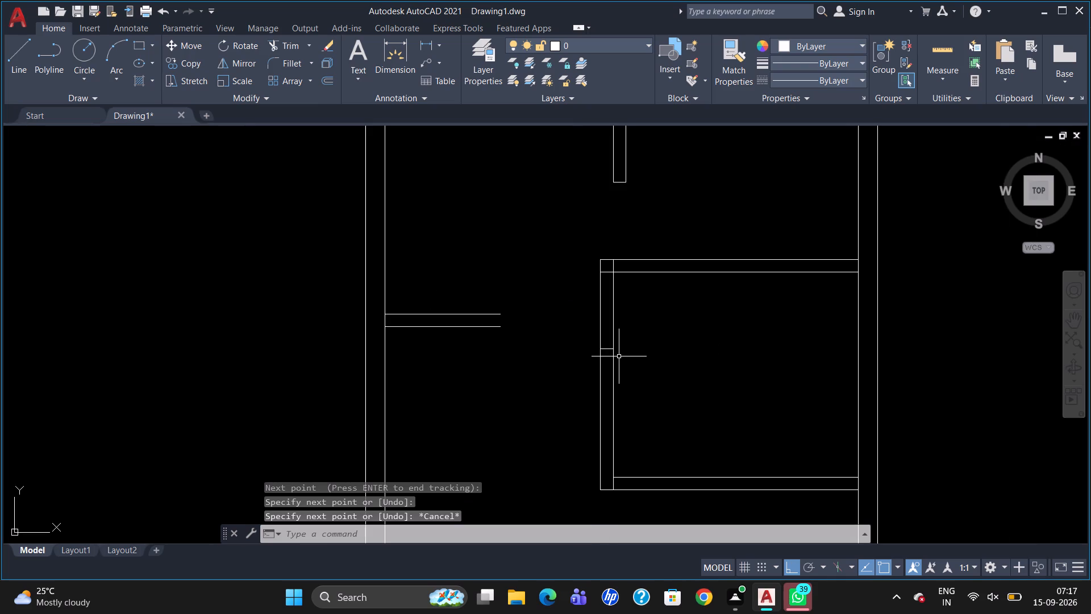
pyautogui.write('TR')
pyautogui.press('Return')
pyautogui.press('Return')
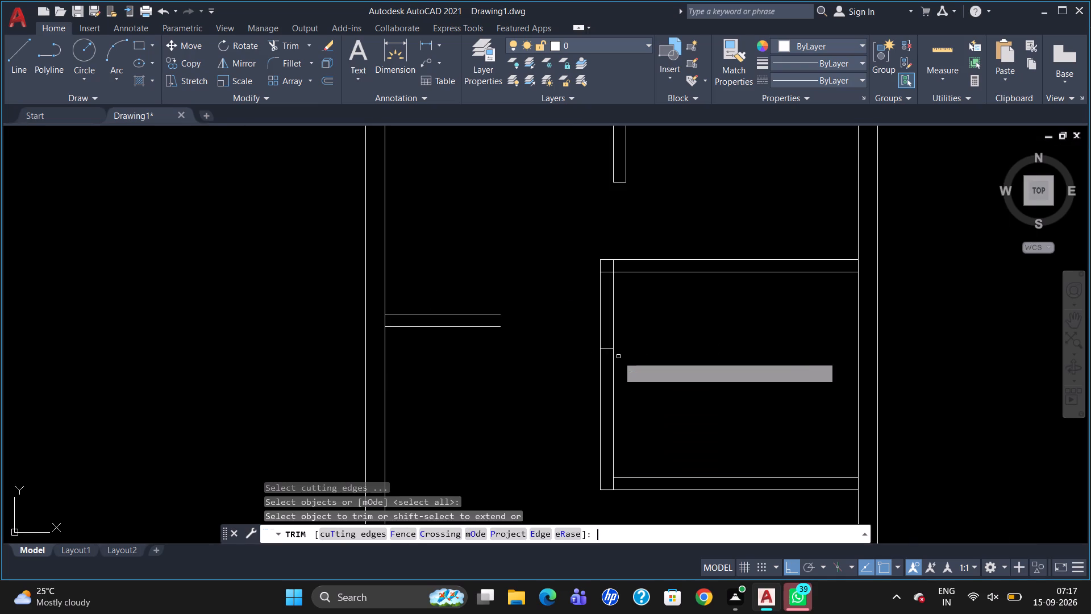
pyautogui.moveTo(568, 303); pyautogui.dragTo(632, 315)
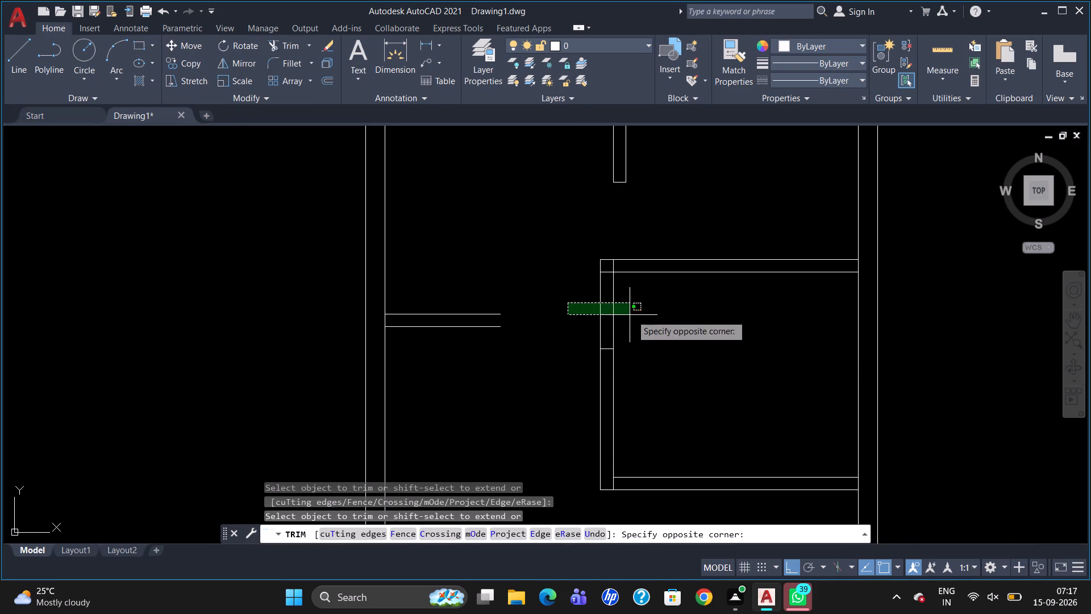
pyautogui.moveTo(632, 315); pyautogui.dragTo(643, 318)
pyautogui.click(643, 318)
# Erase the leftover short vertical segment inside the upper partition near its free end.
pyautogui.click(614, 265)
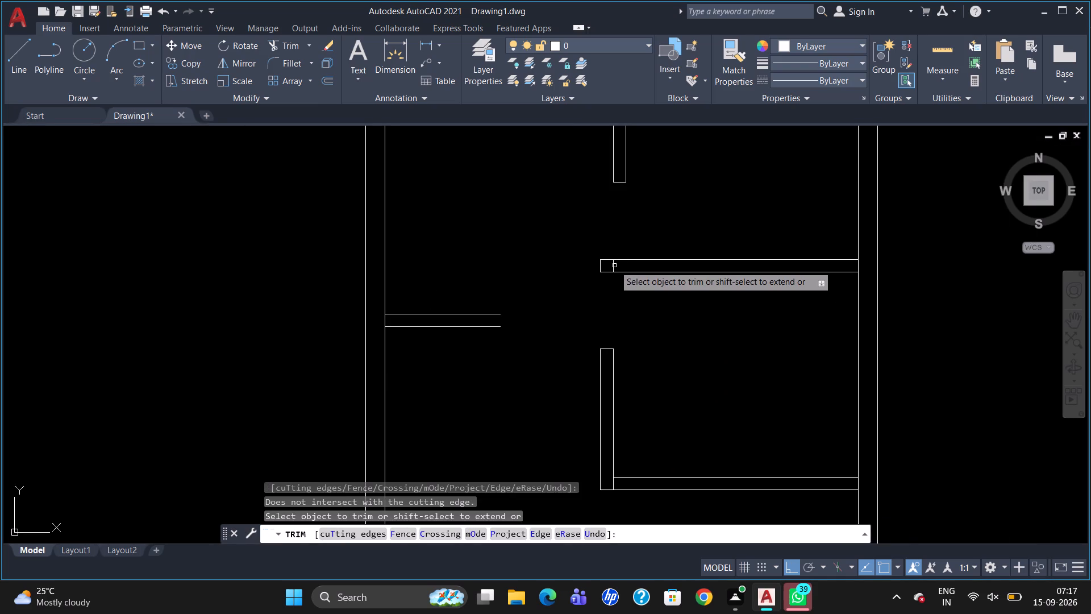
pyautogui.press('Escape')
pyautogui.click(614, 265)
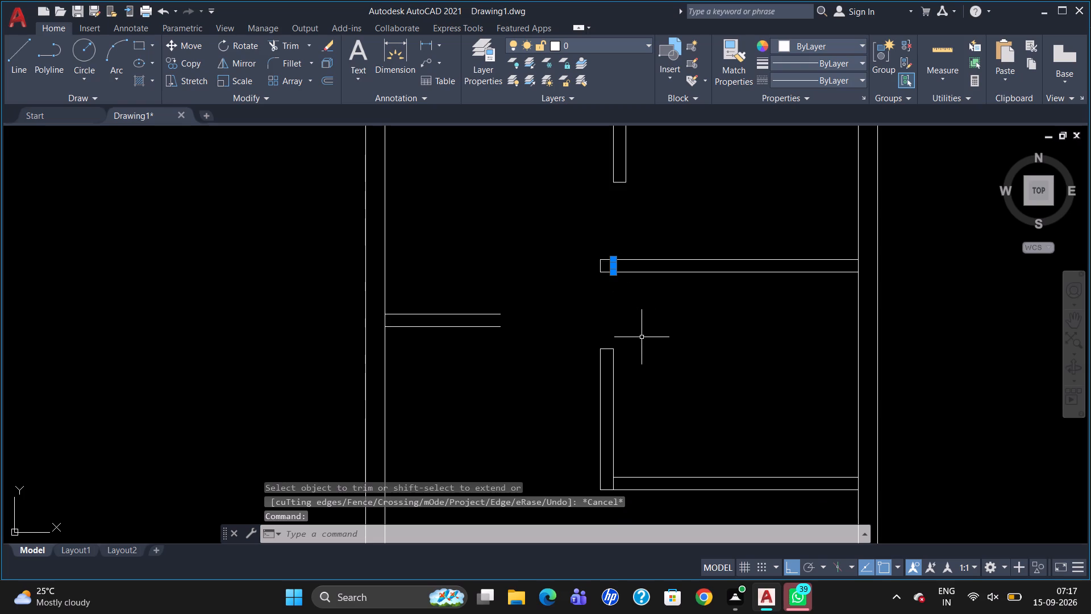
pyautogui.press('Delete')
# Trim the short vertical segment inside the corner where the vertical partition meets the lower partition.
pyautogui.scroll(-2, 637, 332)
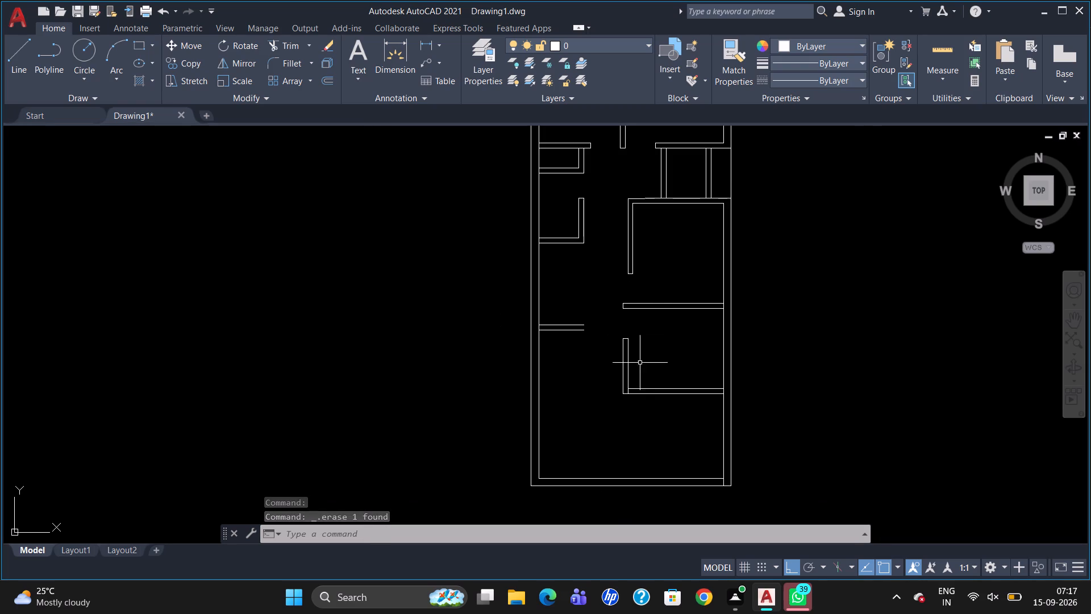
pyautogui.scroll(-1, 649, 371)
pyautogui.scroll(1, 639, 412)
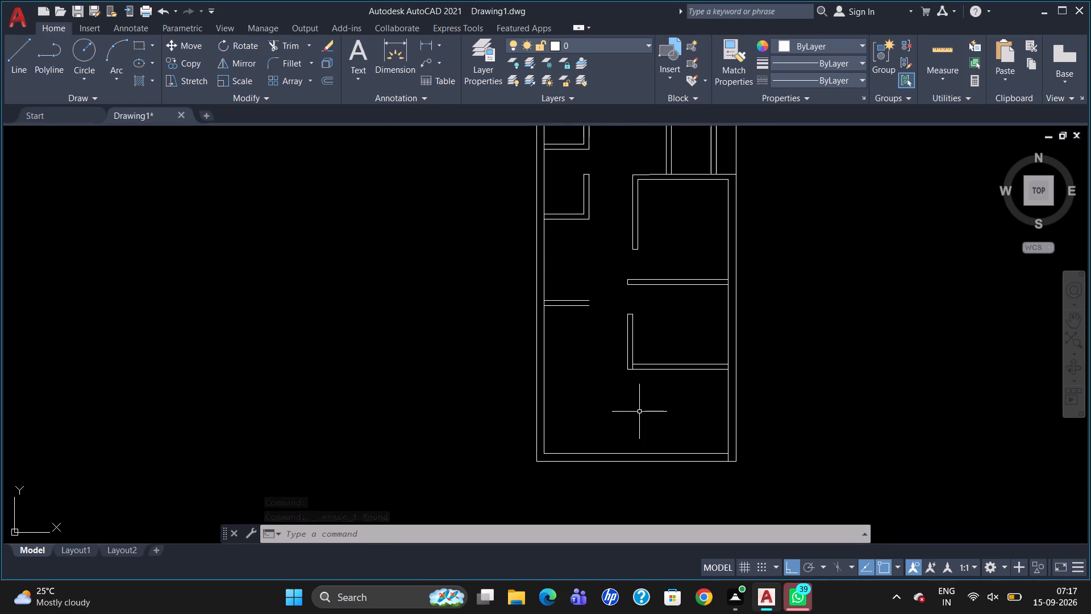
pyautogui.scroll(1, 640, 408)
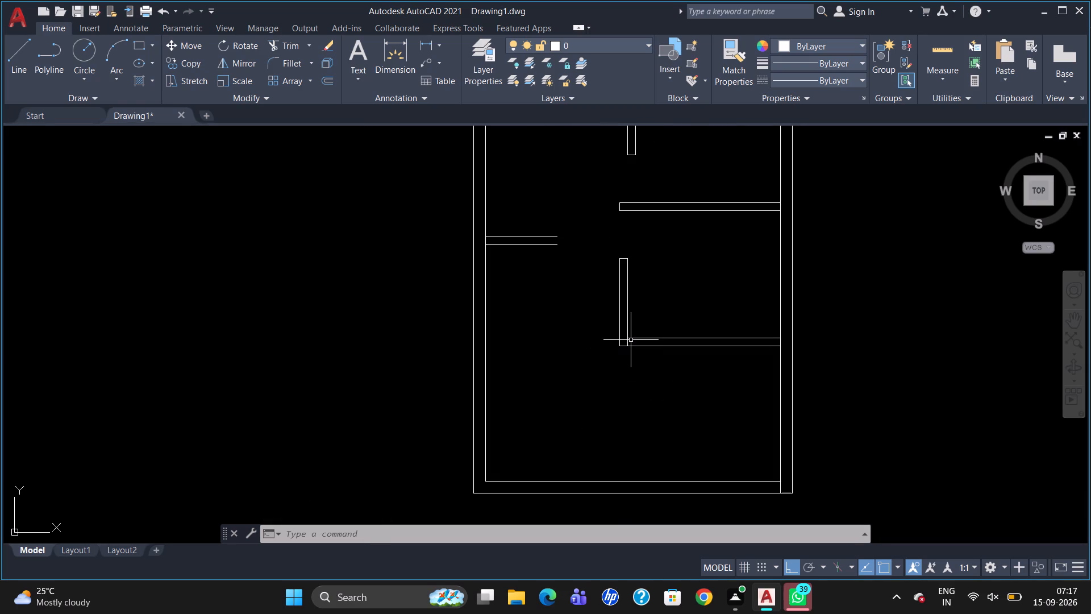
pyautogui.scroll(1, 631, 340)
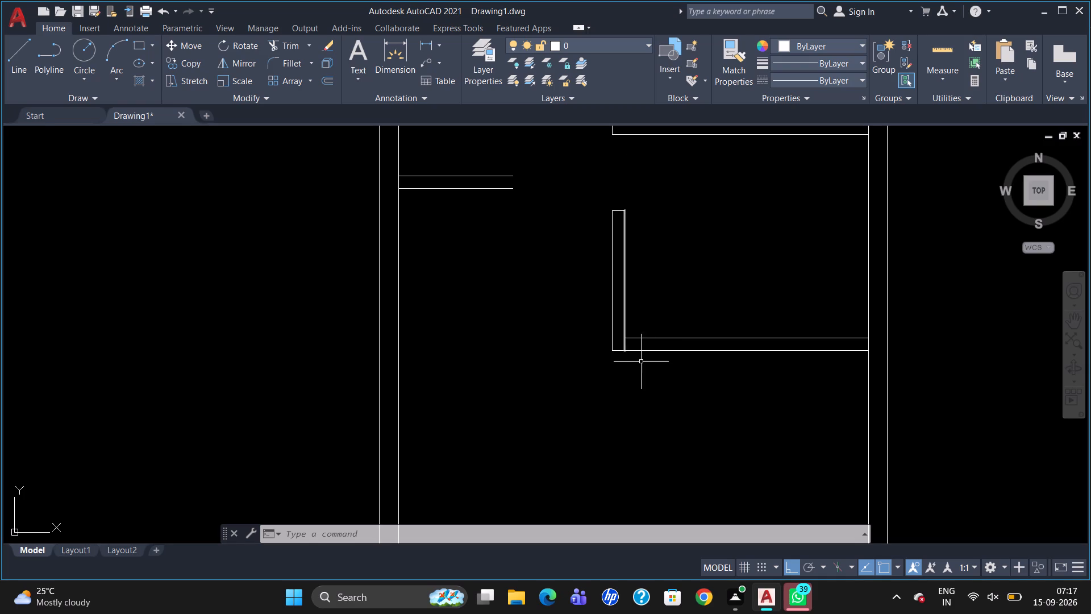
pyautogui.write('TR')
pyautogui.press('Return')
pyautogui.press('Return')
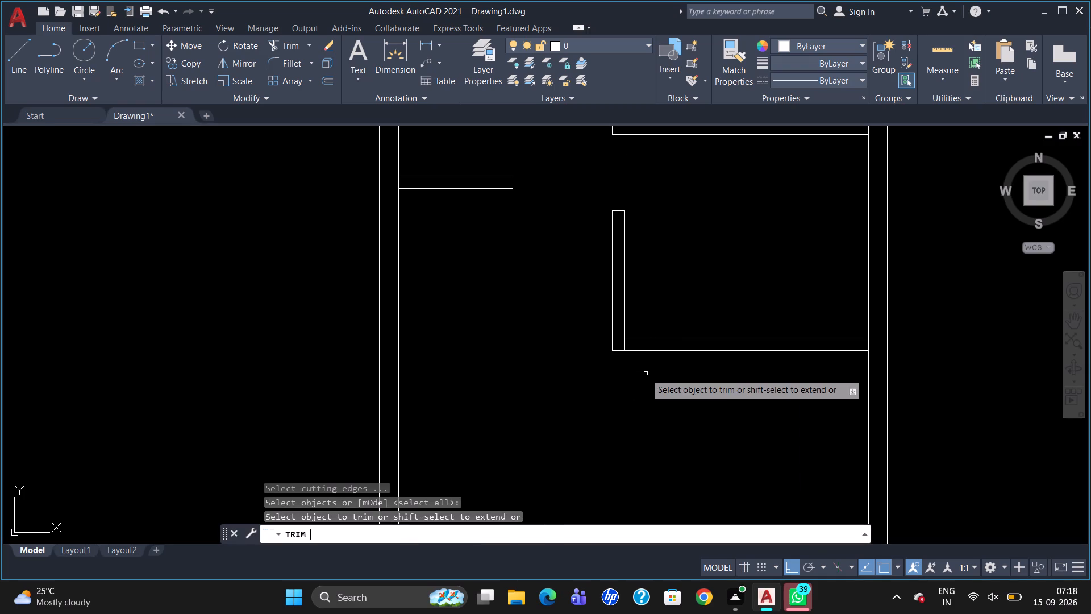
pyautogui.click(623, 346)
pyautogui.press('Escape')
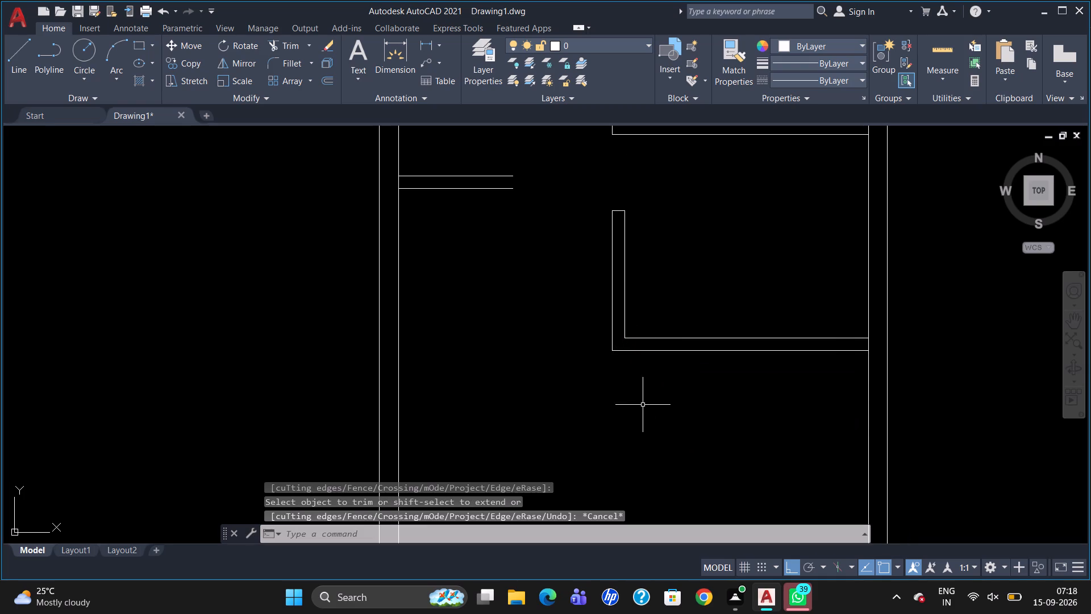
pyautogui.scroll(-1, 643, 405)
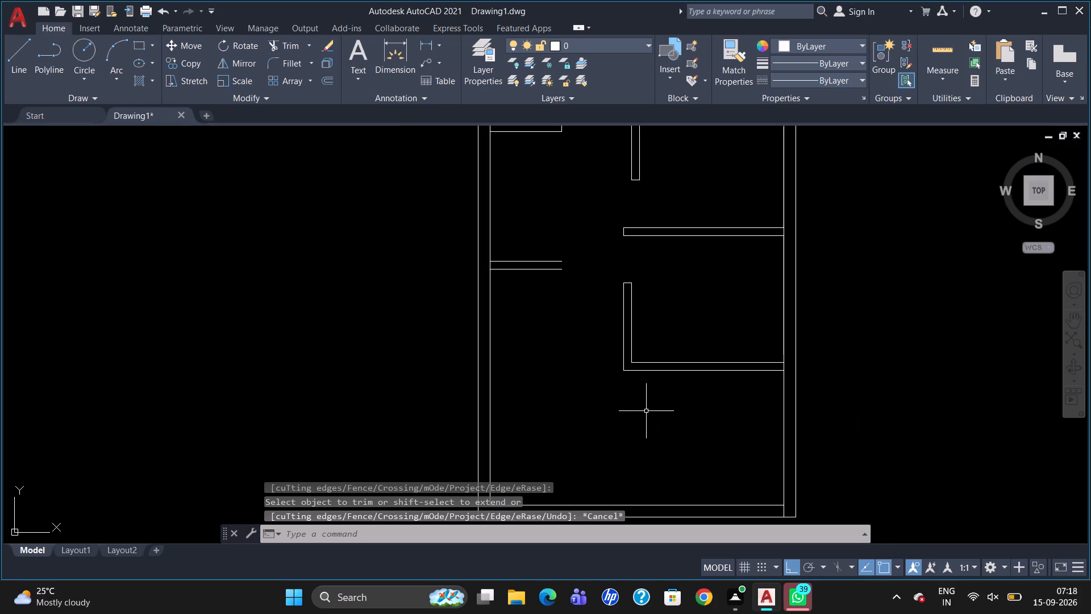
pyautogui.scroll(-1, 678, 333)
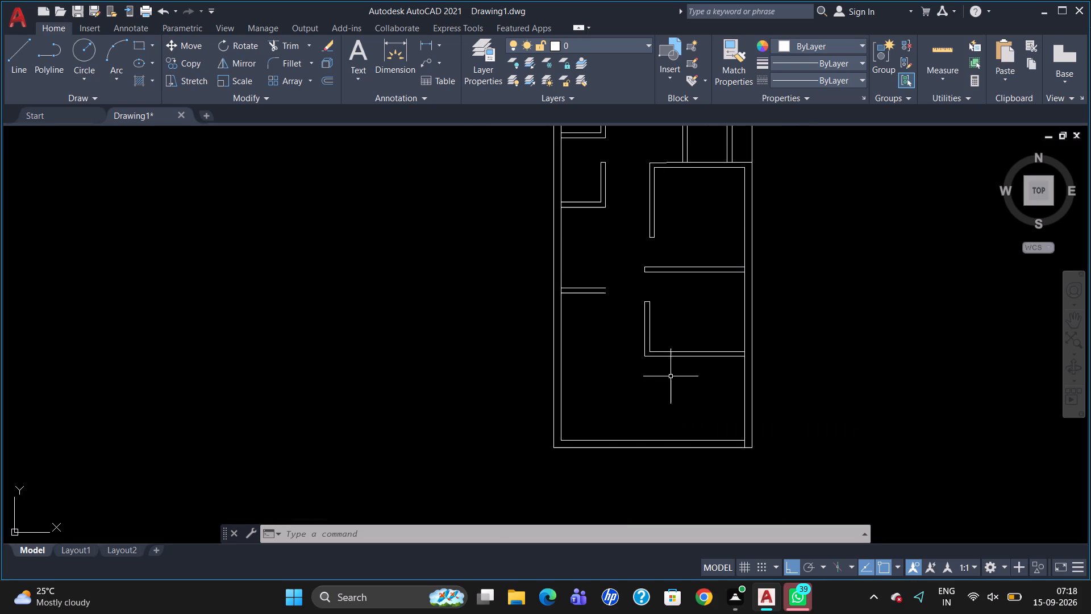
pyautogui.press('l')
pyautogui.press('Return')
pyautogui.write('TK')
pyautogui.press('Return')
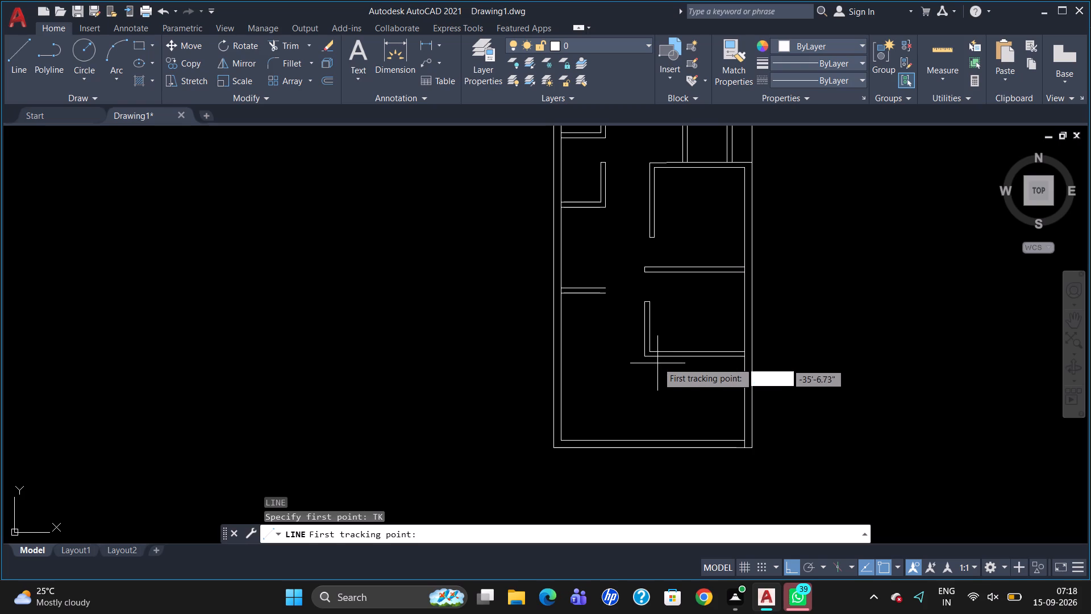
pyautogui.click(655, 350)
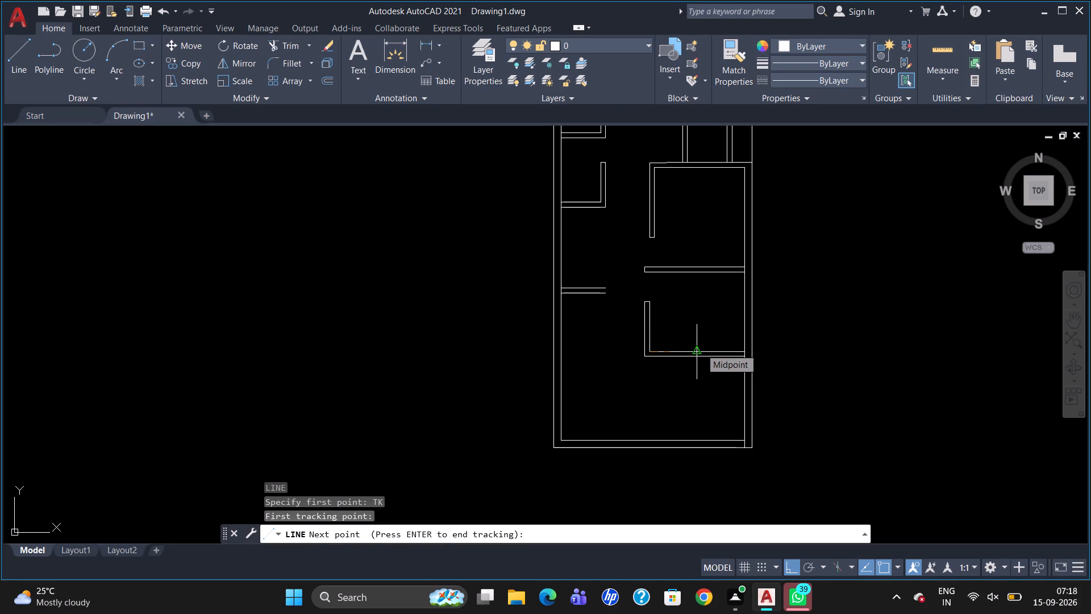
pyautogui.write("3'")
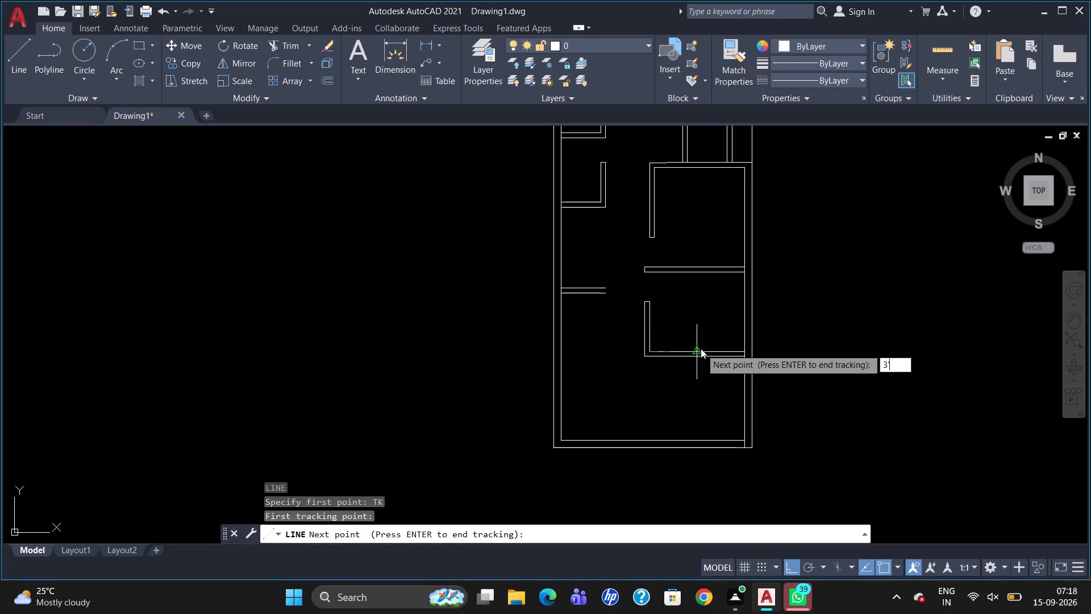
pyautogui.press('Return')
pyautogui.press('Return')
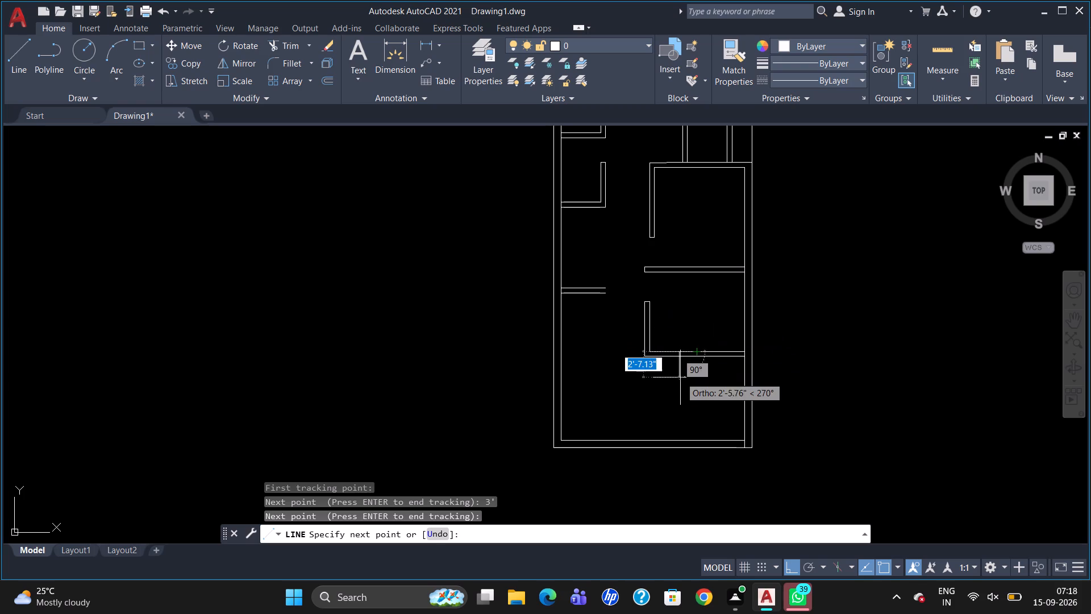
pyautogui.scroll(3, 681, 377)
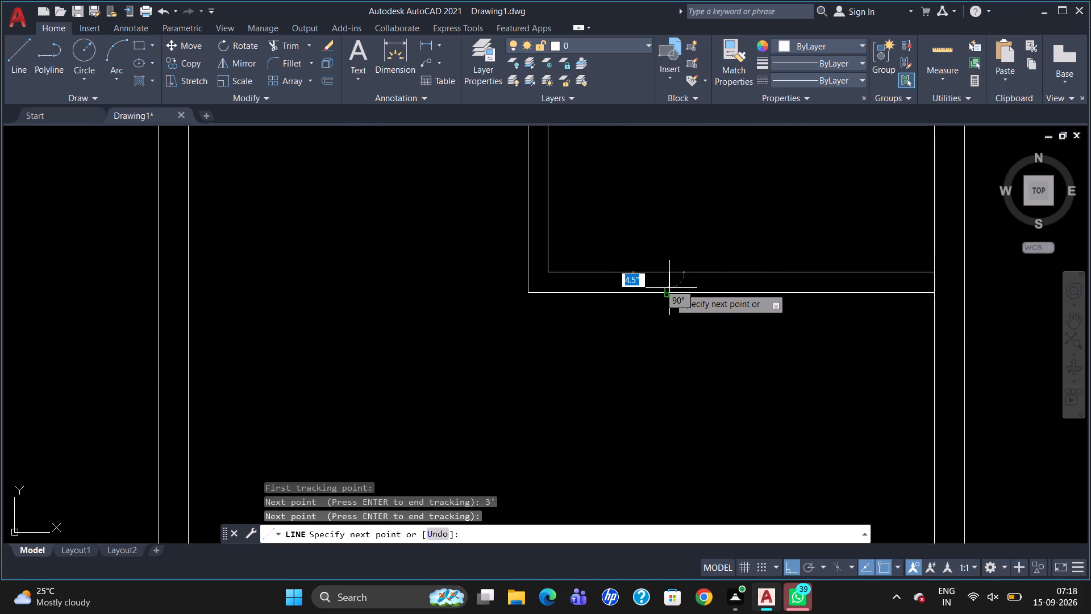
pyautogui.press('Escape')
# Draw a line across the lower partition, 3'6" along its top line from the room's inner corner.
pyautogui.press('l')
pyautogui.press('Return')
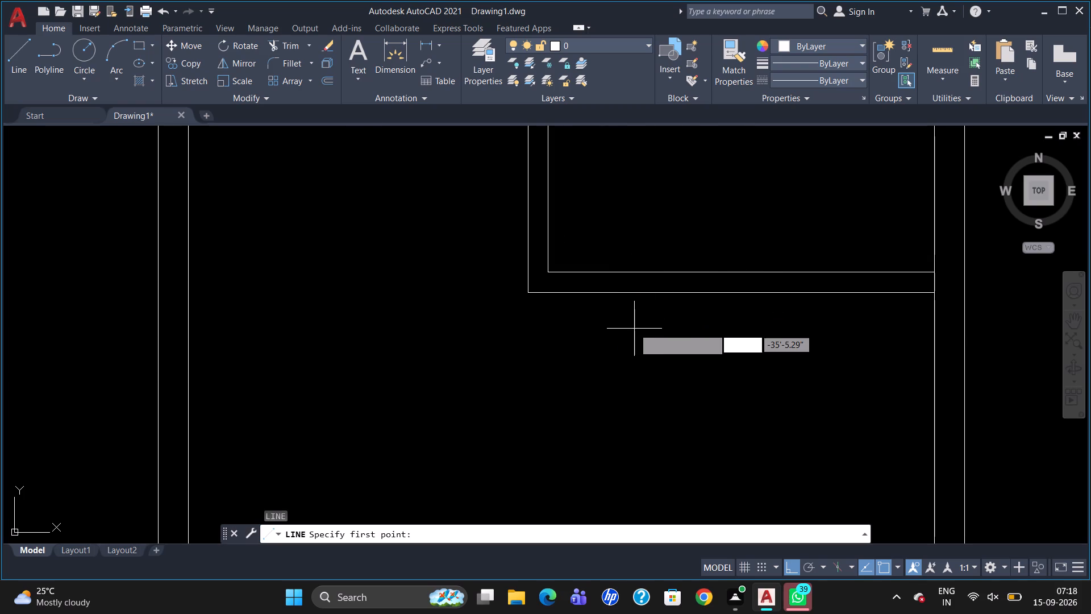
pyautogui.write('TK')
pyautogui.press('Return')
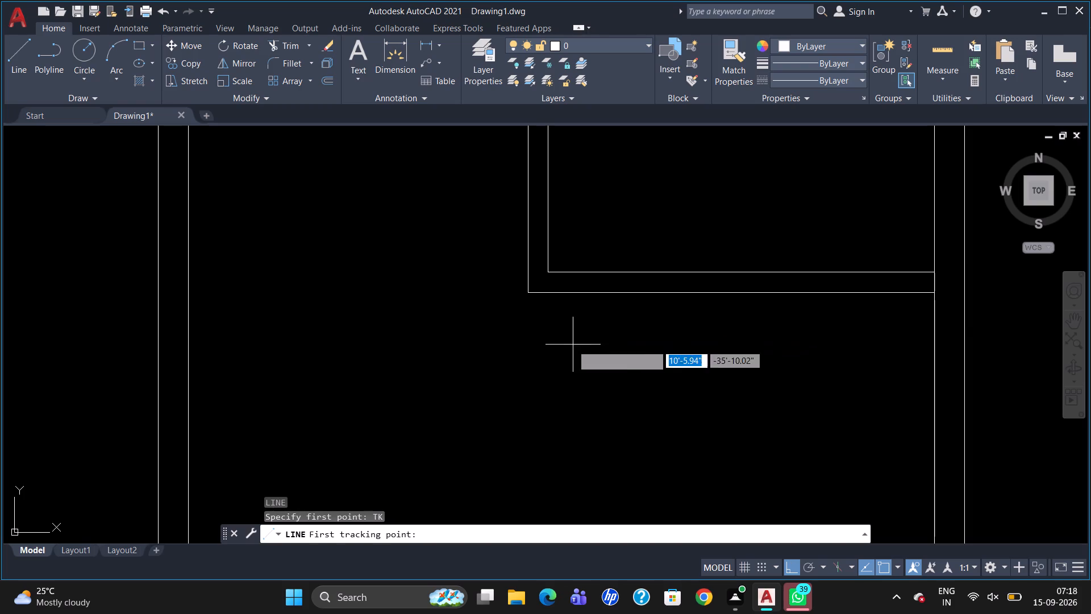
pyautogui.moveTo(543, 272); pyautogui.dragTo(549, 273)
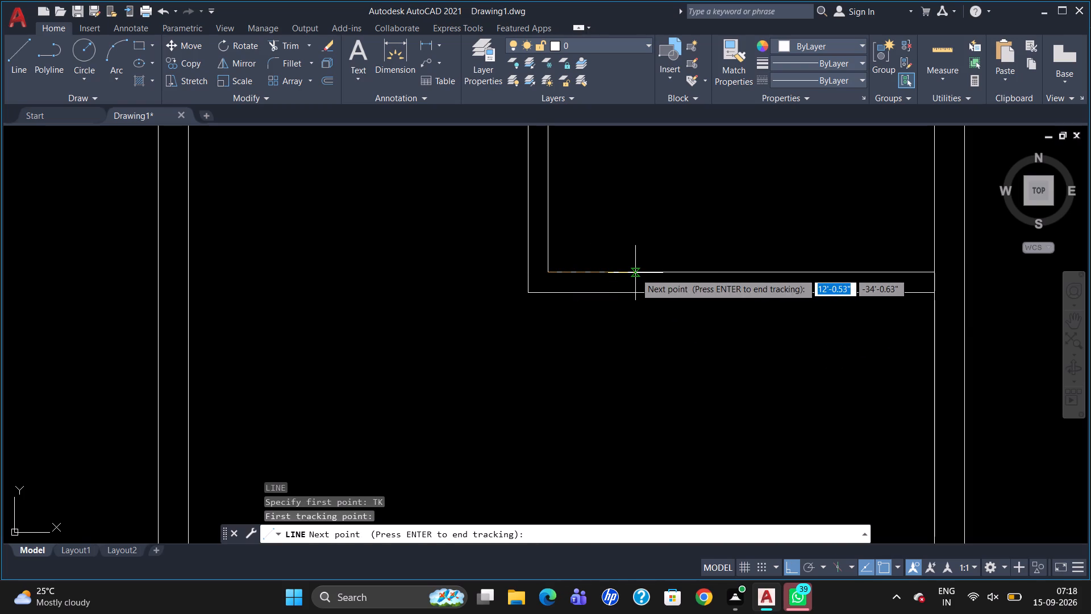
pyautogui.write('3\'6"')
pyautogui.press('Return')
pyautogui.press('Return')
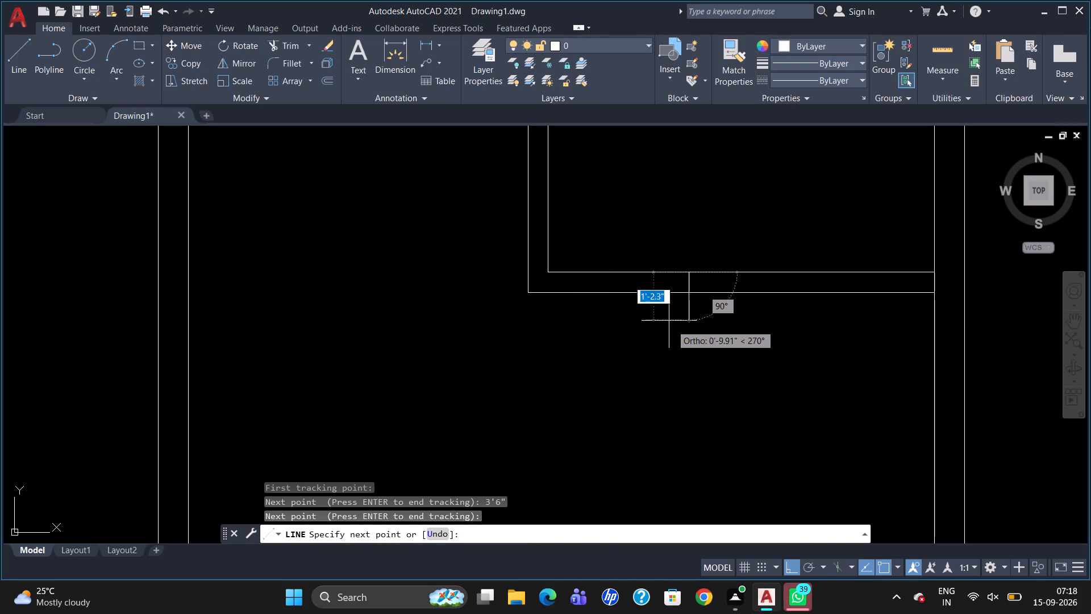
pyautogui.click(690, 289)
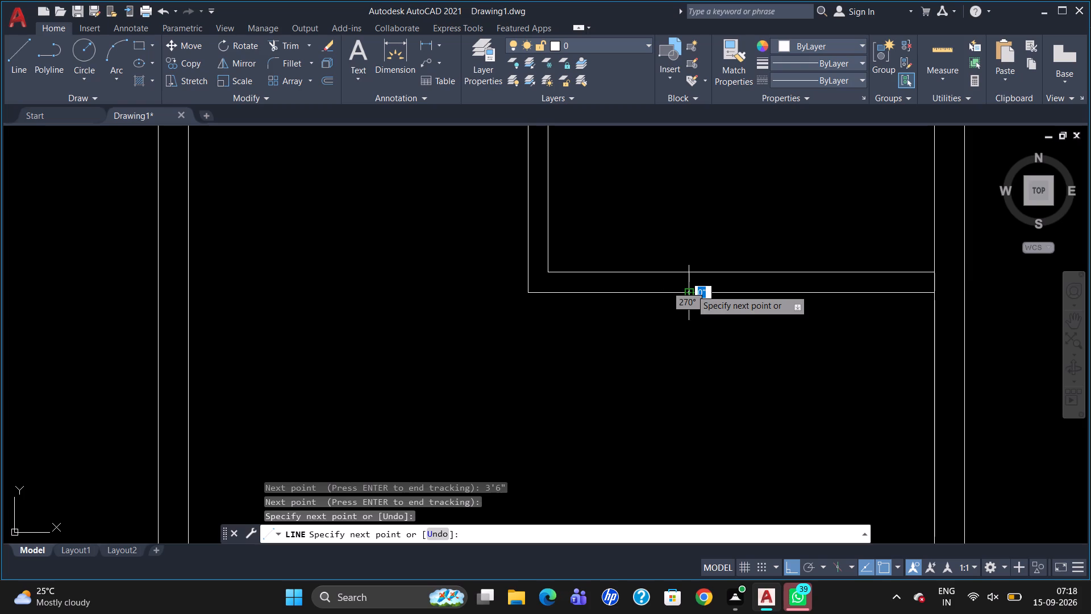
pyautogui.press('Escape')
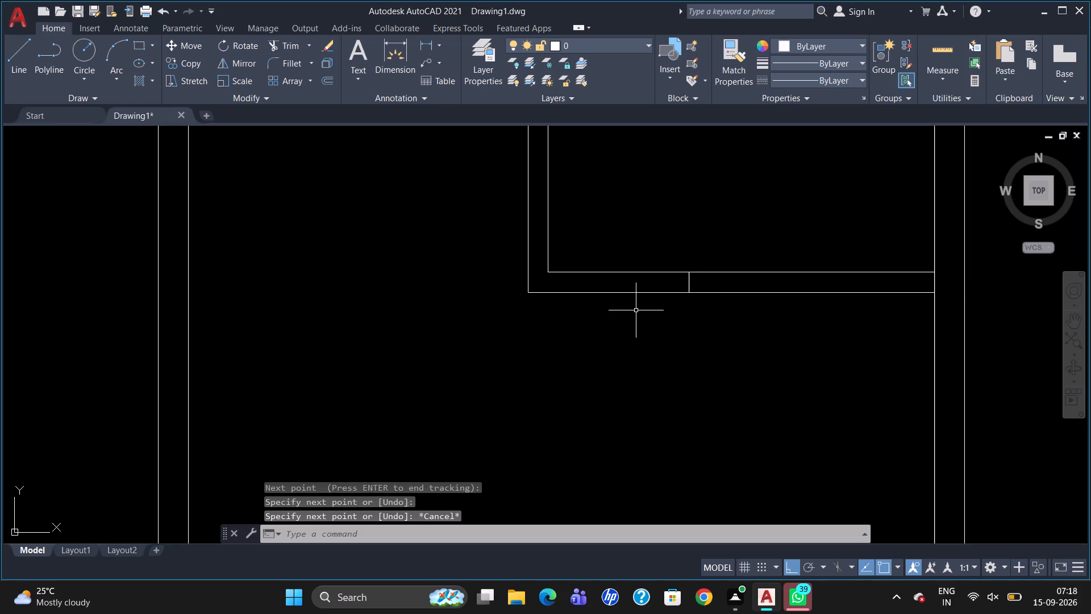
# Draw a 6" line across the lower partition, straight down from the room's inner corner at the vertical partition.
pyautogui.press('l')
pyautogui.press('Return')
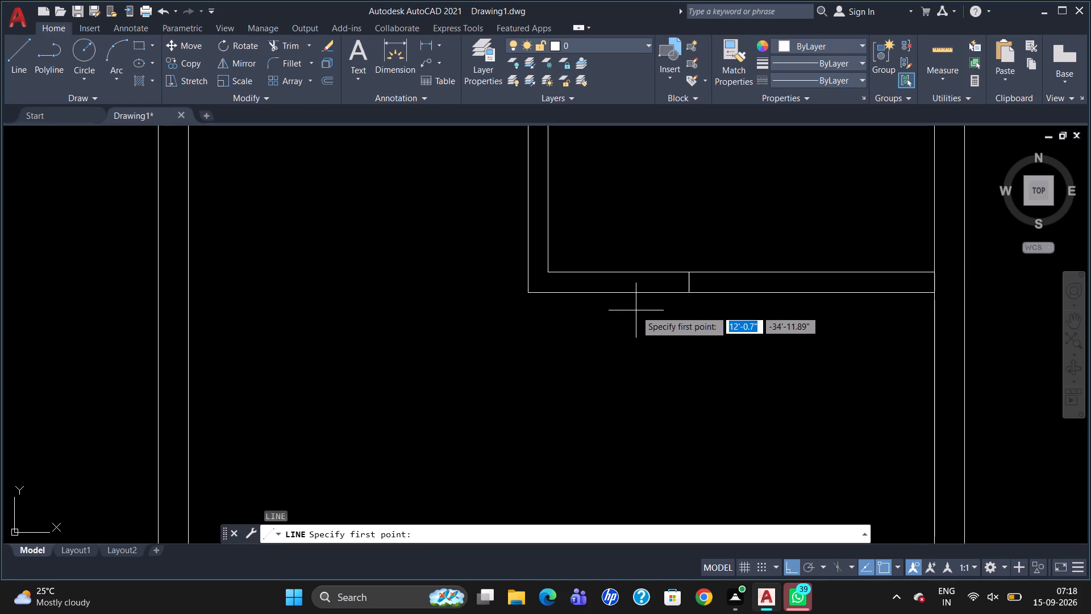
pyautogui.moveTo(552, 271); pyautogui.dragTo(552, 280)
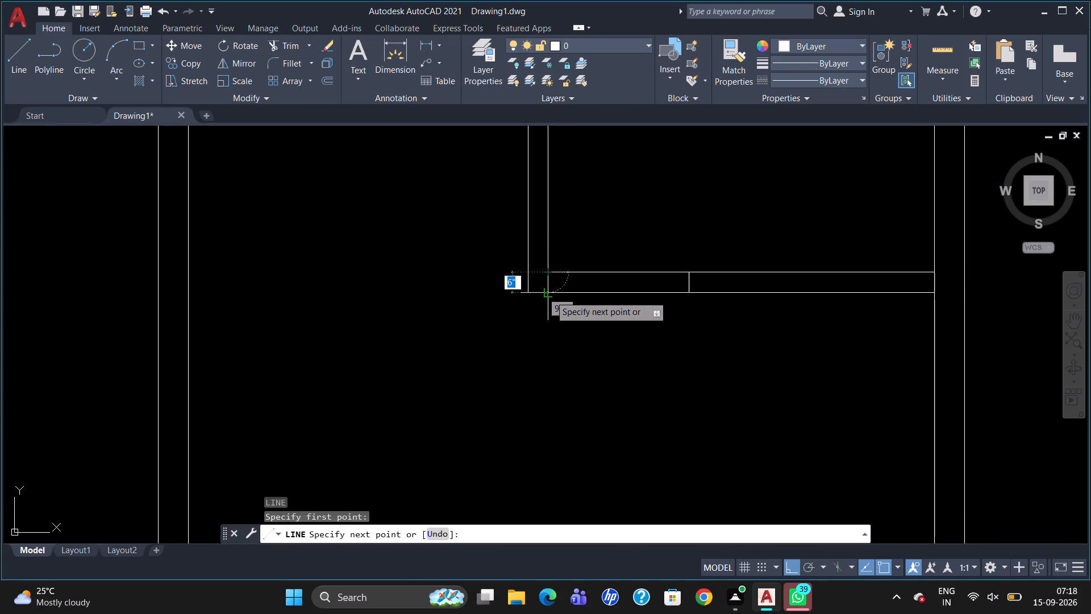
pyautogui.click(550, 296)
pyautogui.press('Escape')
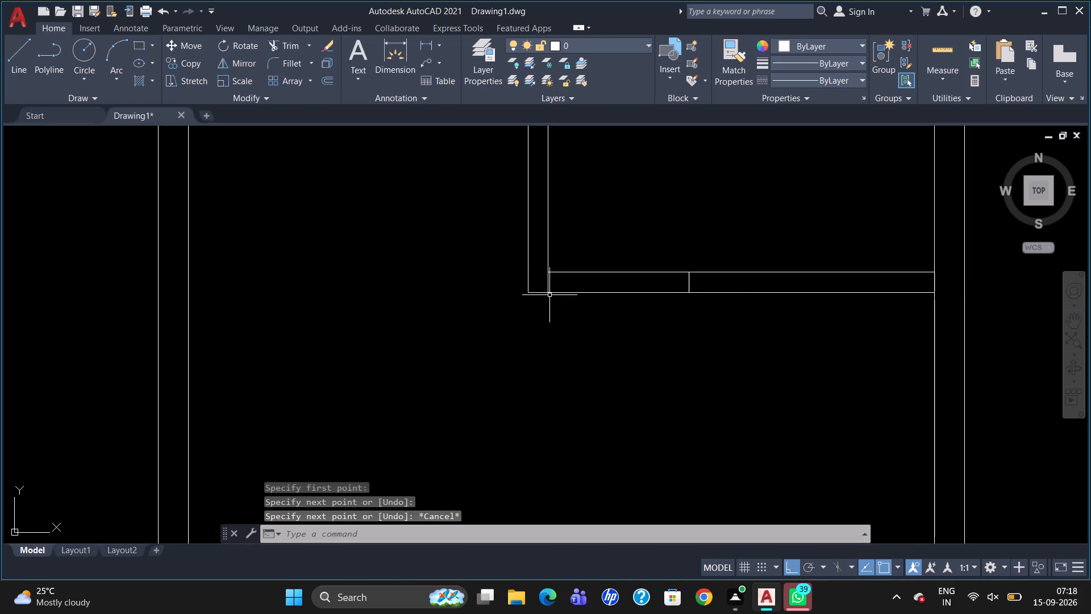
# Trim both lines of the lower partition between the two short cross lines to open a doorway beside the vertical partition.
pyautogui.write('TR')
pyautogui.press('Return')
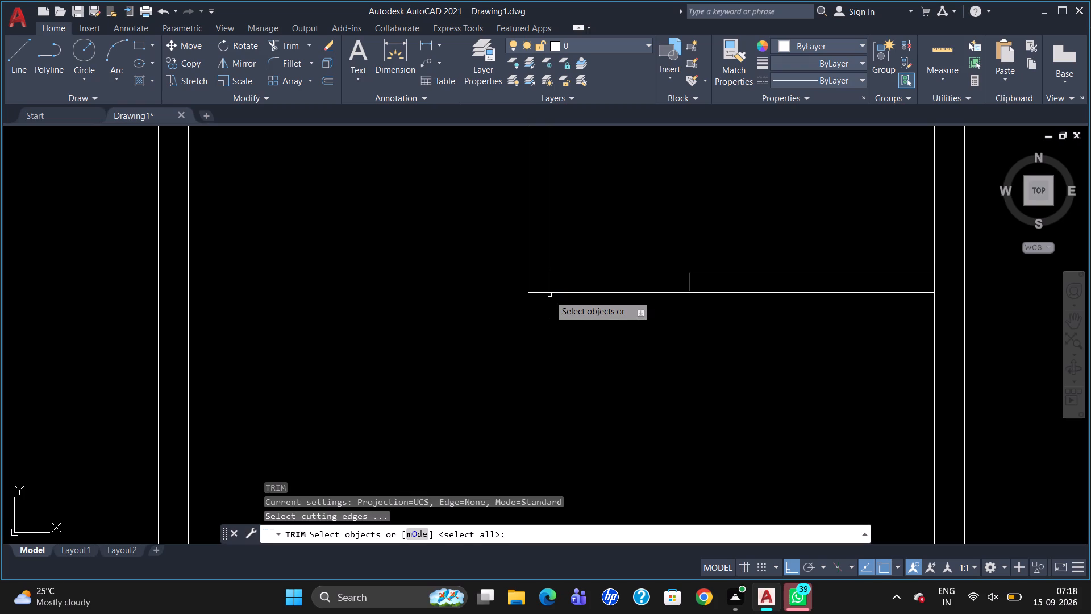
pyautogui.press('Return')
pyautogui.moveTo(611, 235); pyautogui.dragTo(622, 372)
pyautogui.click(621, 371)
pyautogui.press('Escape')
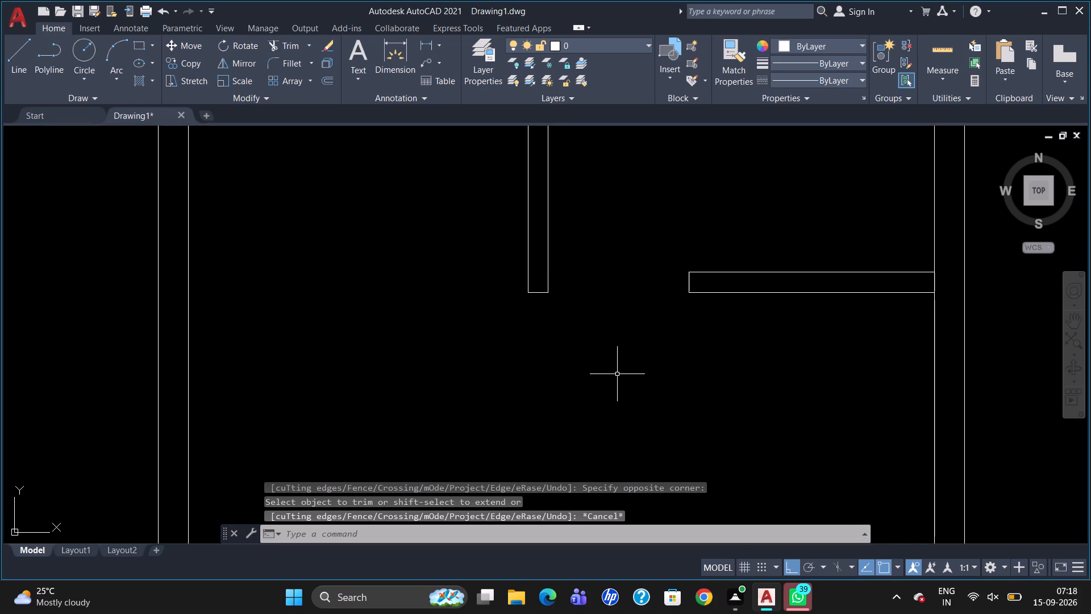
# Start the Offset command for the lower half of the floor plan.
pyautogui.scroll(-1, 640, 348)
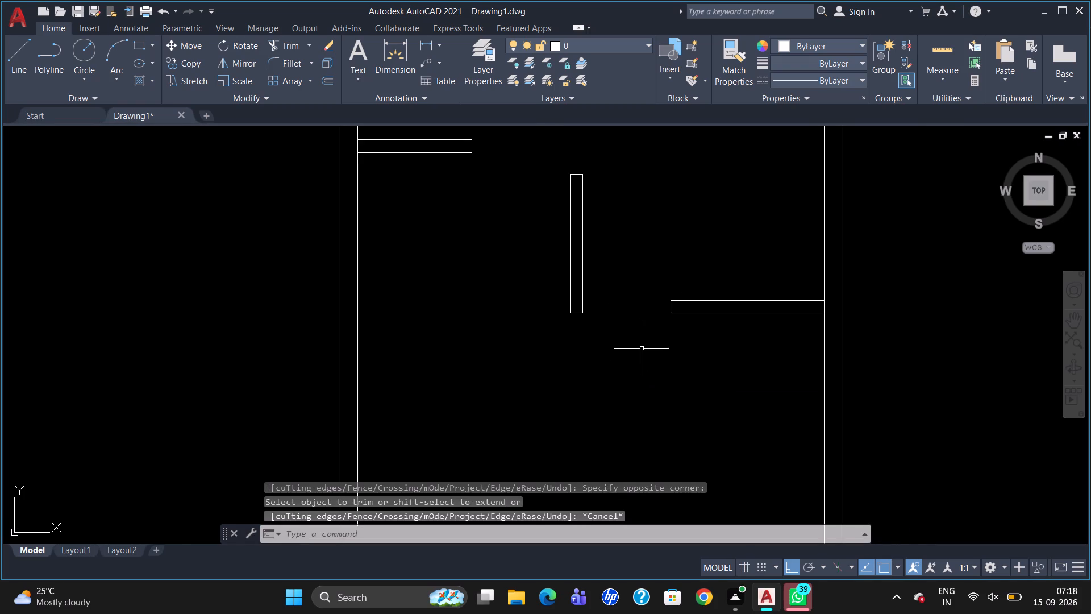
pyautogui.scroll(-2, 663, 328)
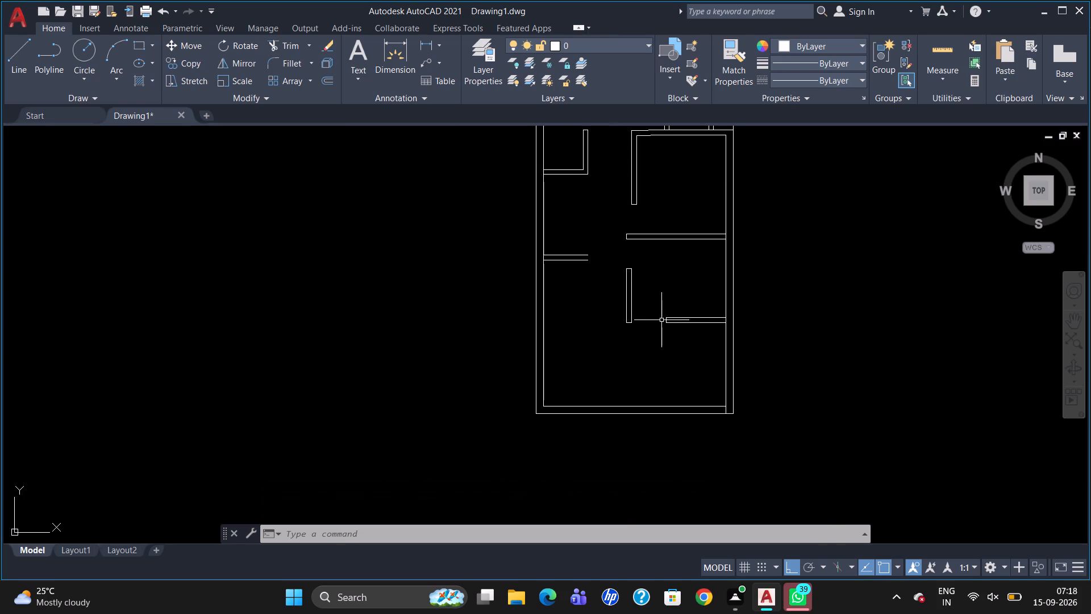
pyautogui.scroll(1, 604, 234)
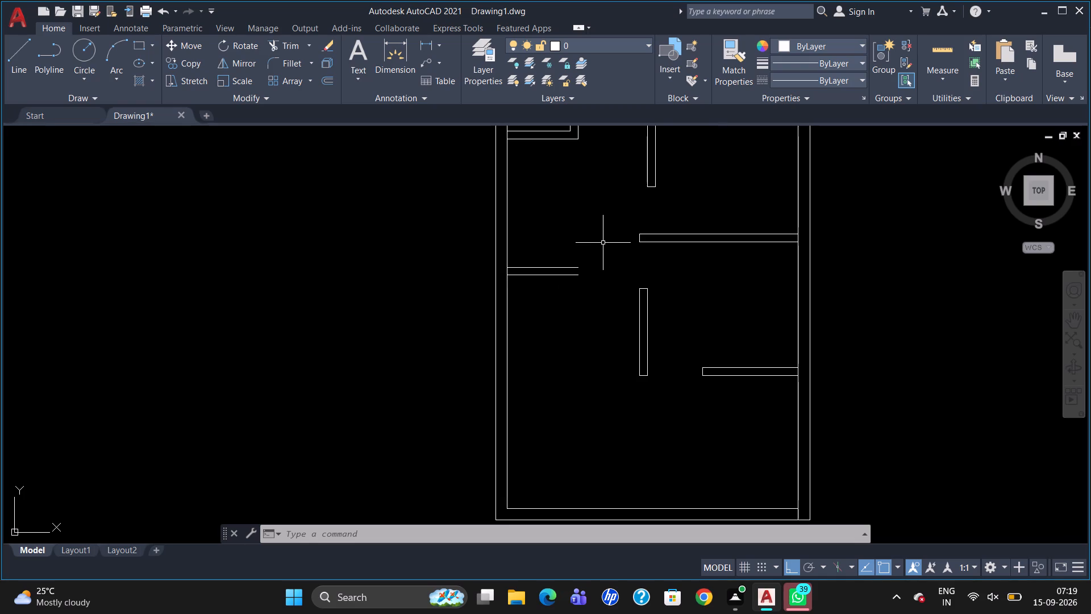
pyautogui.press('o')
pyautogui.press('Return')
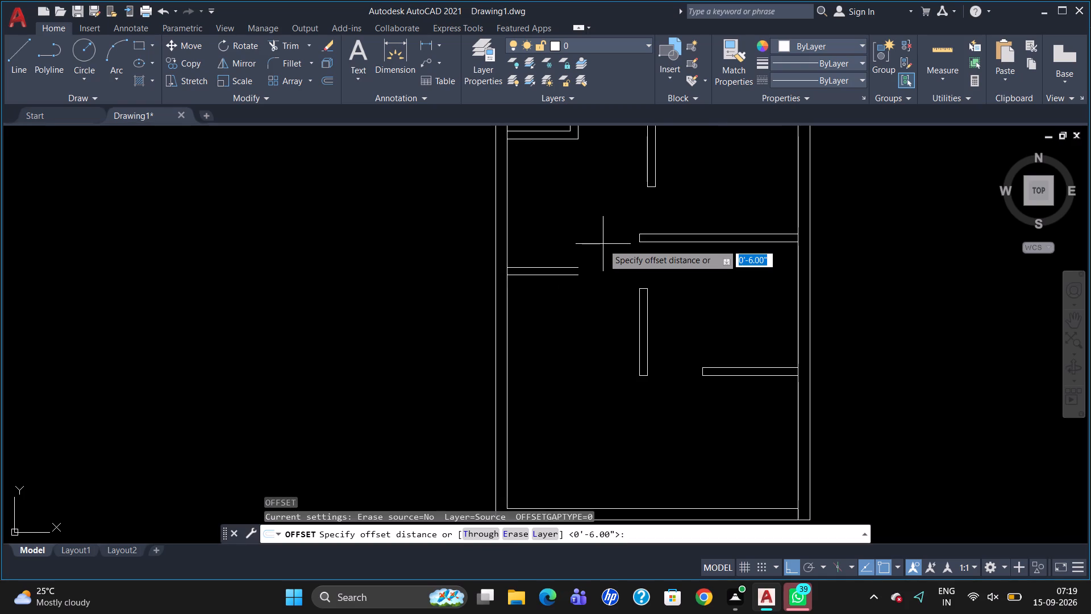
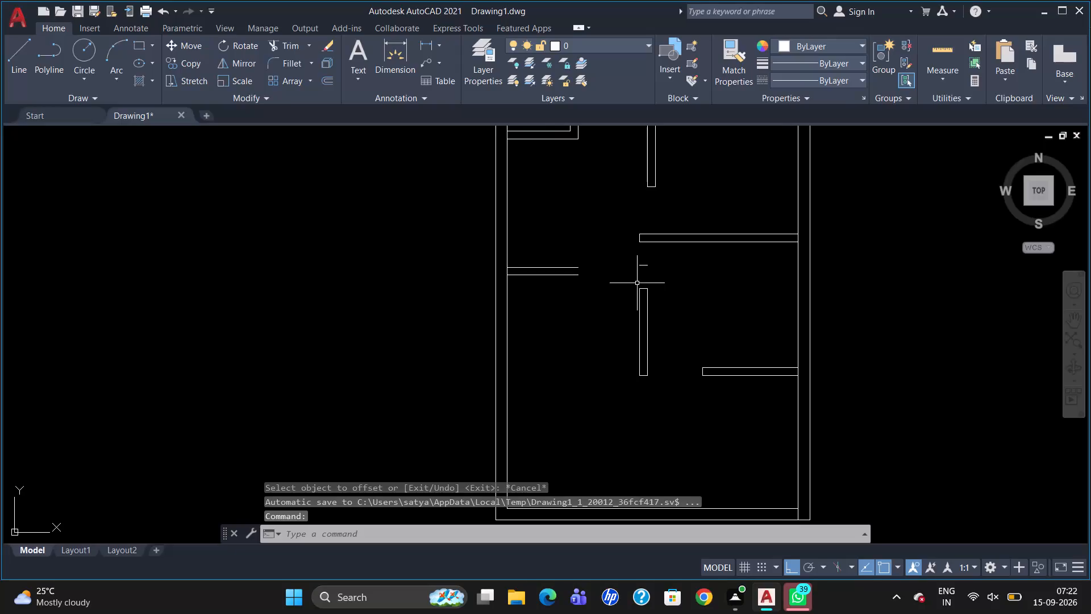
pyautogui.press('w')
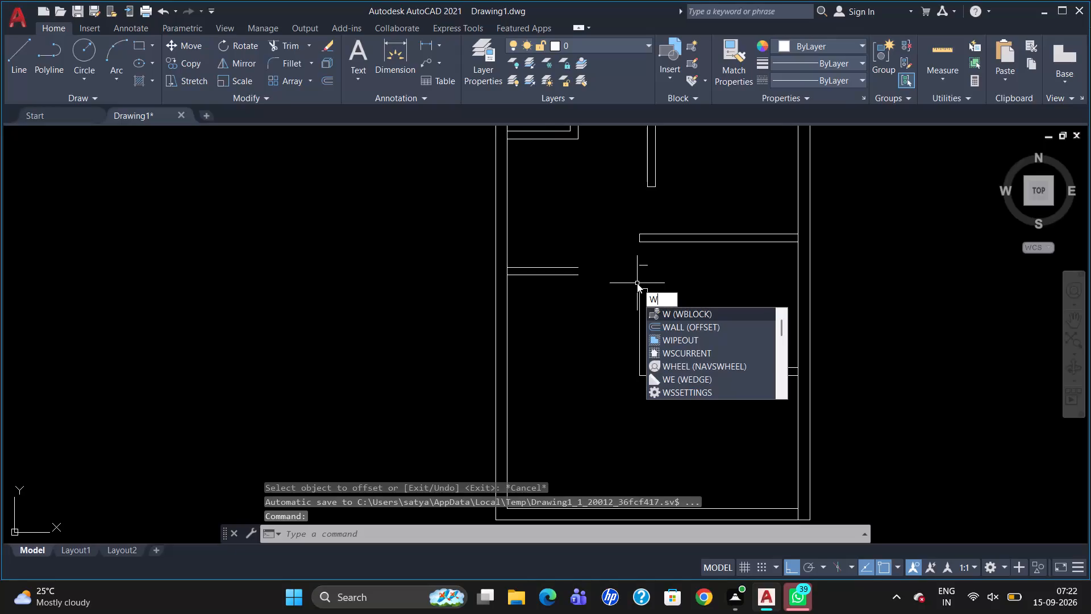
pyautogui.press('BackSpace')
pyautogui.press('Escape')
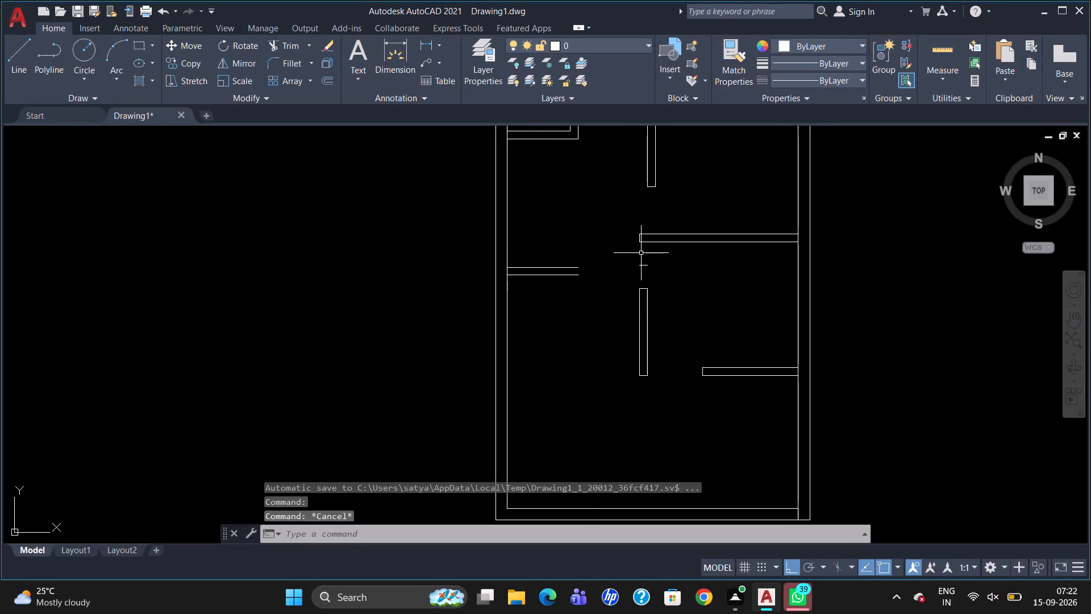
# Delete the stray short horizontal line above the top end of the lower vertical partition.
pyautogui.click(646, 264)
pyautogui.press('Delete')
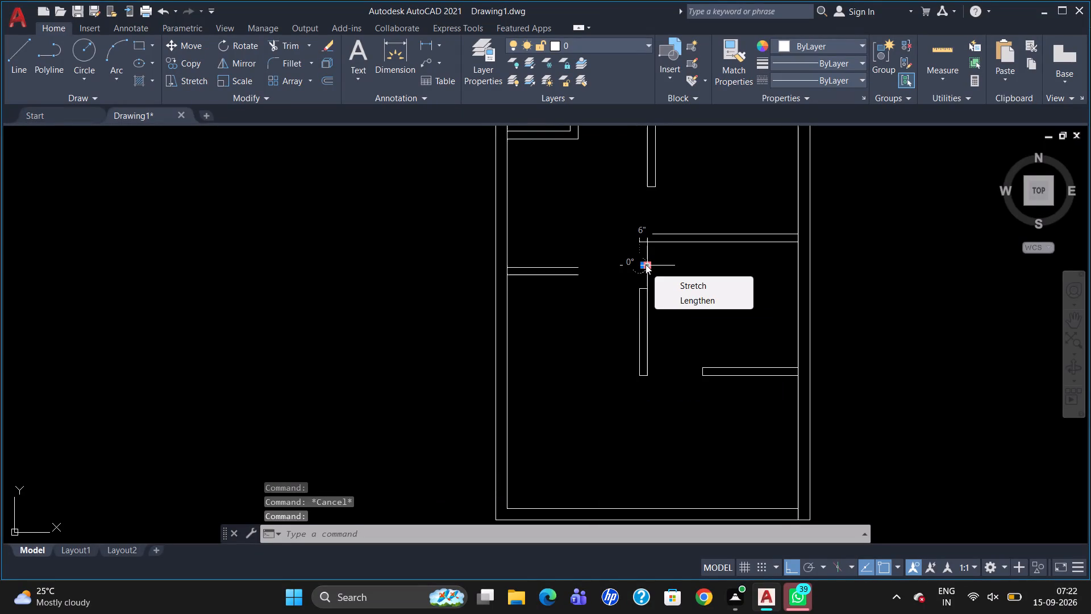
pyautogui.press('Delete')
# Offset the top end line of the lower vertical partition 1' upward.
pyautogui.press('o')
pyautogui.press('Return')
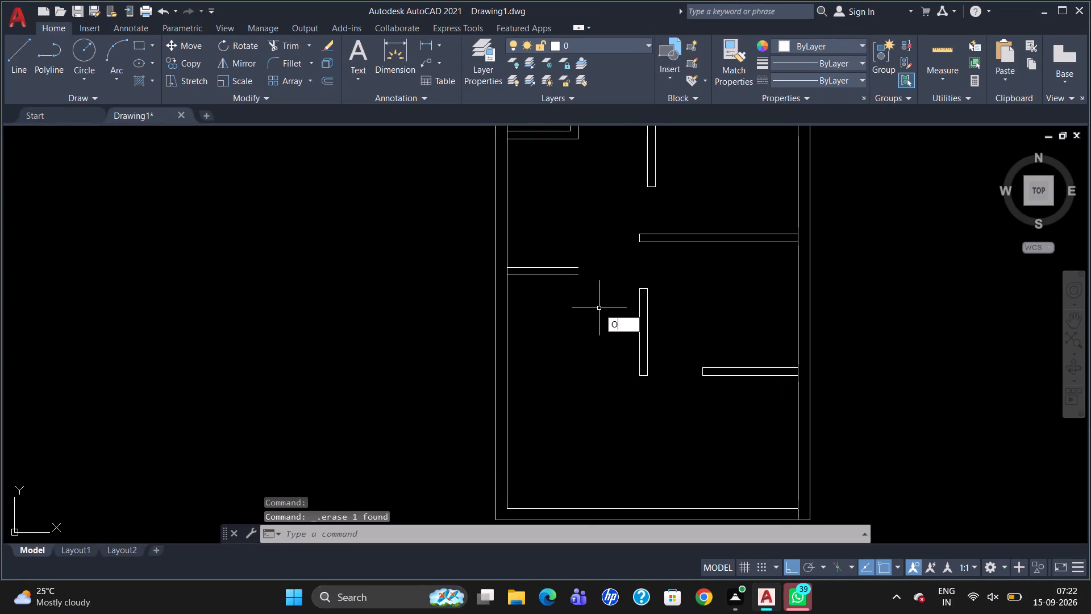
pyautogui.write("1'")
pyautogui.press('Return')
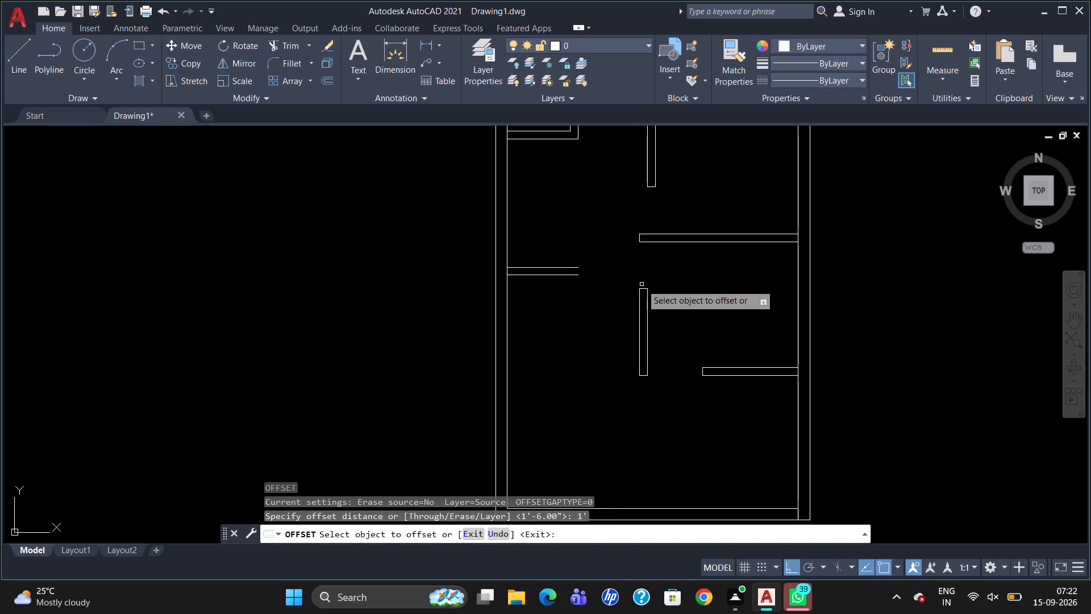
pyautogui.click(640, 288)
pyautogui.click(643, 277)
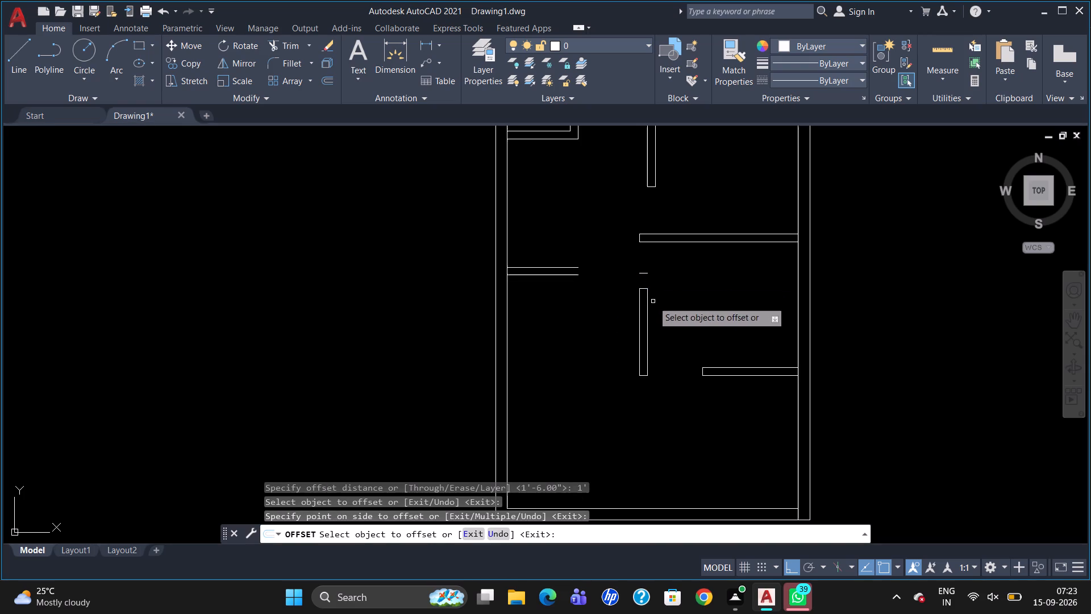
pyautogui.press('Escape')
# Extend both long lines of the lower vertical partition up to the new offset end line.
pyautogui.write('EX')
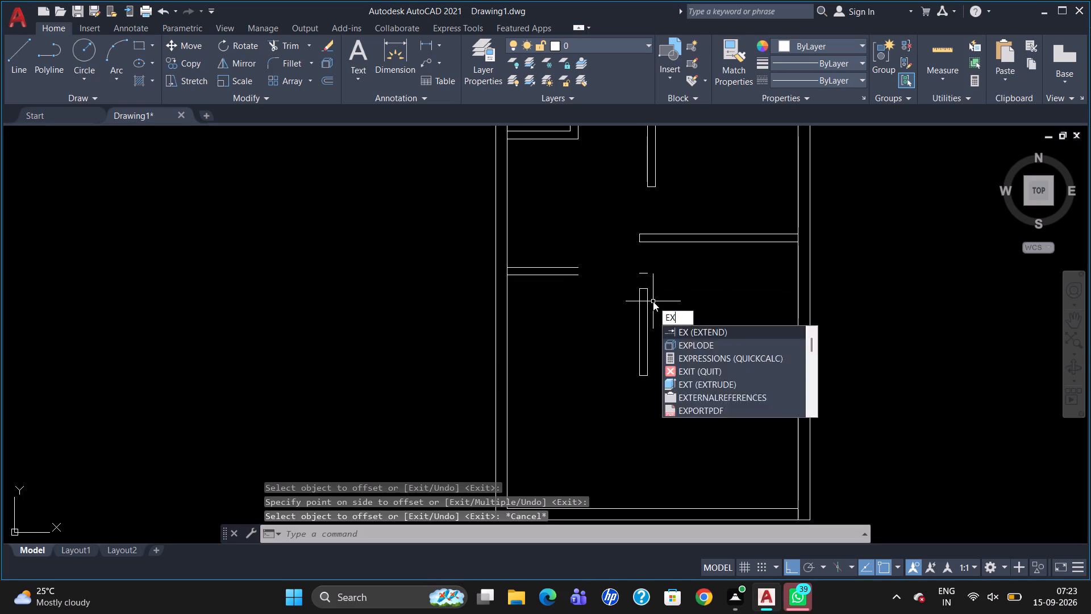
pyautogui.press('Return')
pyautogui.click(644, 271)
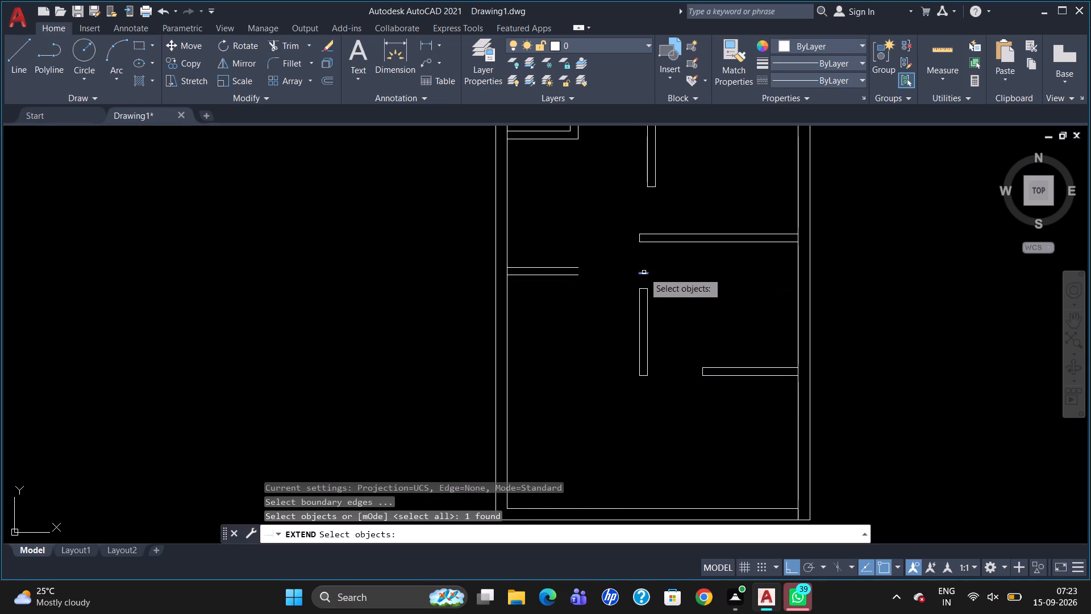
pyautogui.press('Return')
pyautogui.click(639, 299)
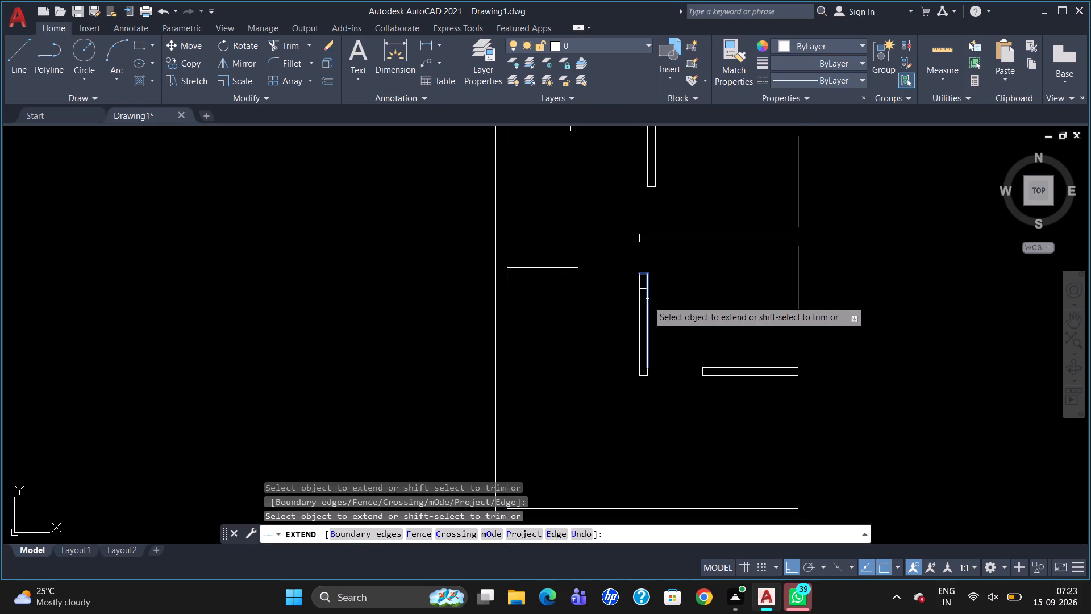
pyautogui.click(647, 301)
pyautogui.press('Escape')
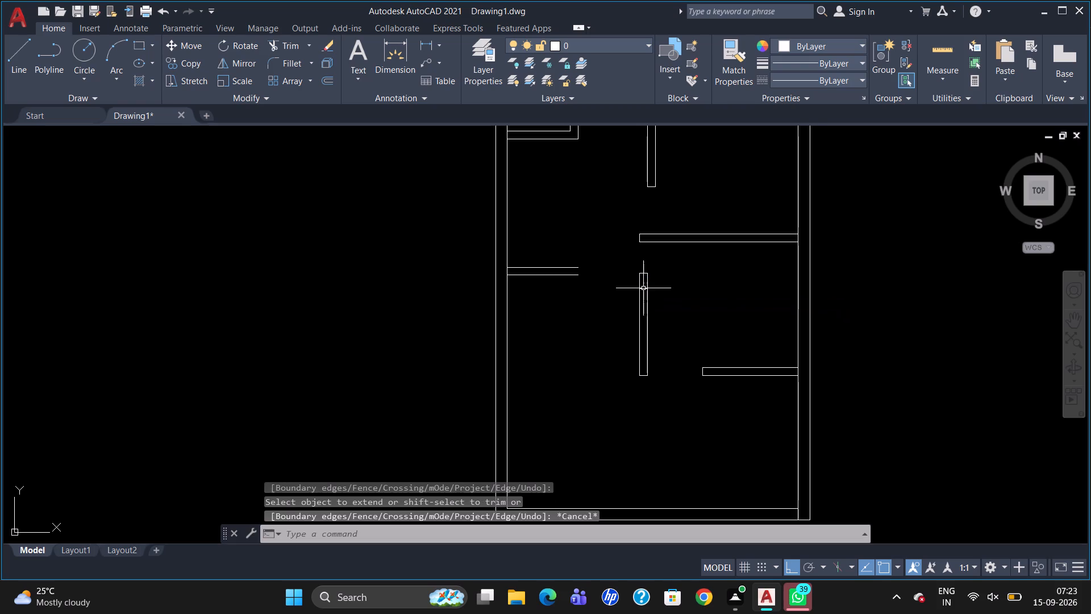
# Delete the former end line now crossing inside the lower vertical partition.
pyautogui.click(643, 288)
pyautogui.press('Delete')
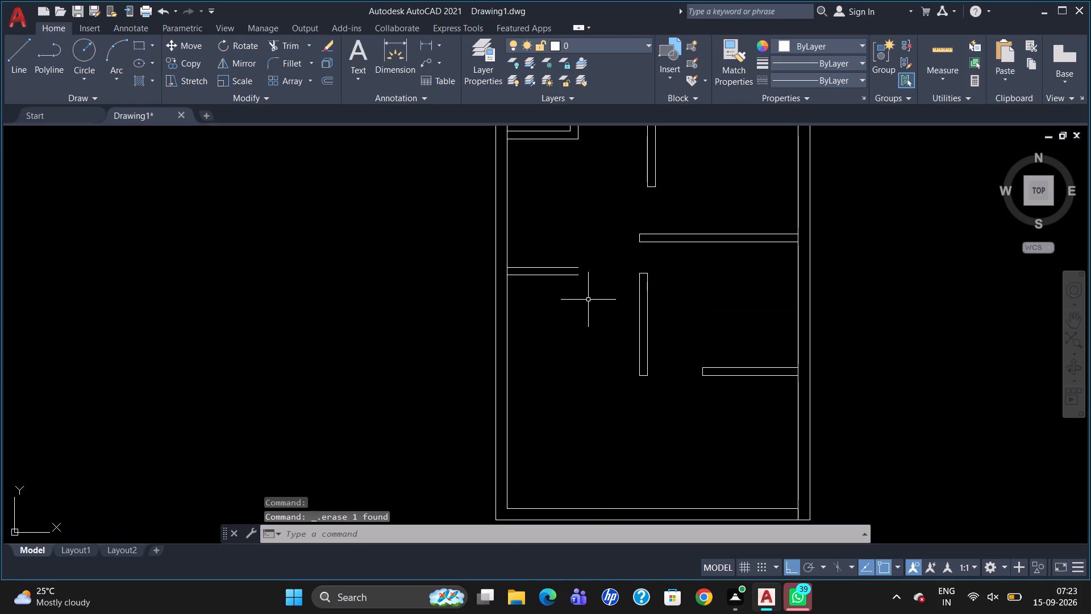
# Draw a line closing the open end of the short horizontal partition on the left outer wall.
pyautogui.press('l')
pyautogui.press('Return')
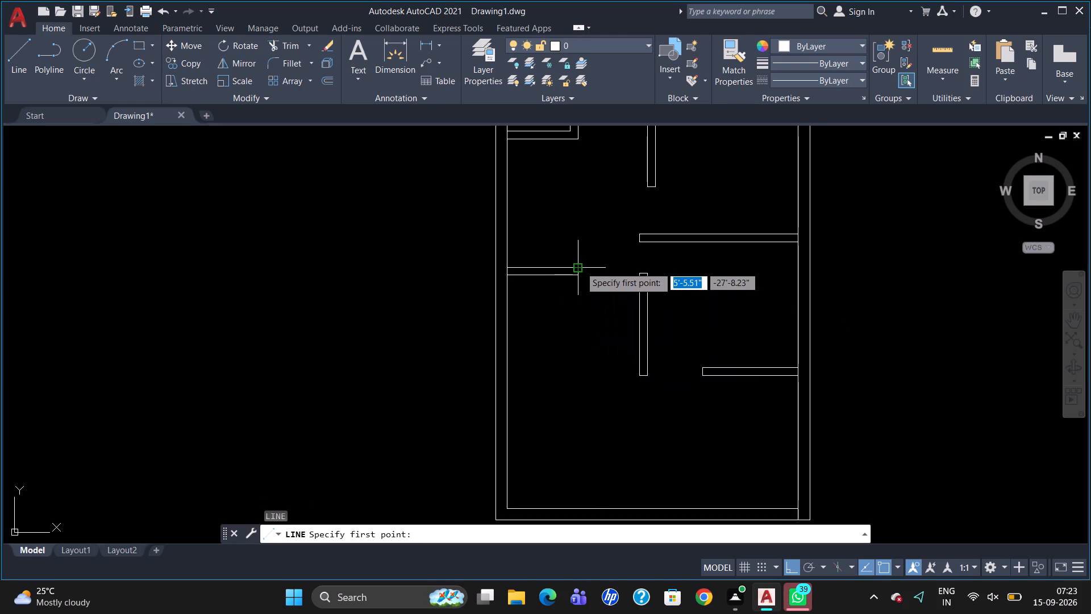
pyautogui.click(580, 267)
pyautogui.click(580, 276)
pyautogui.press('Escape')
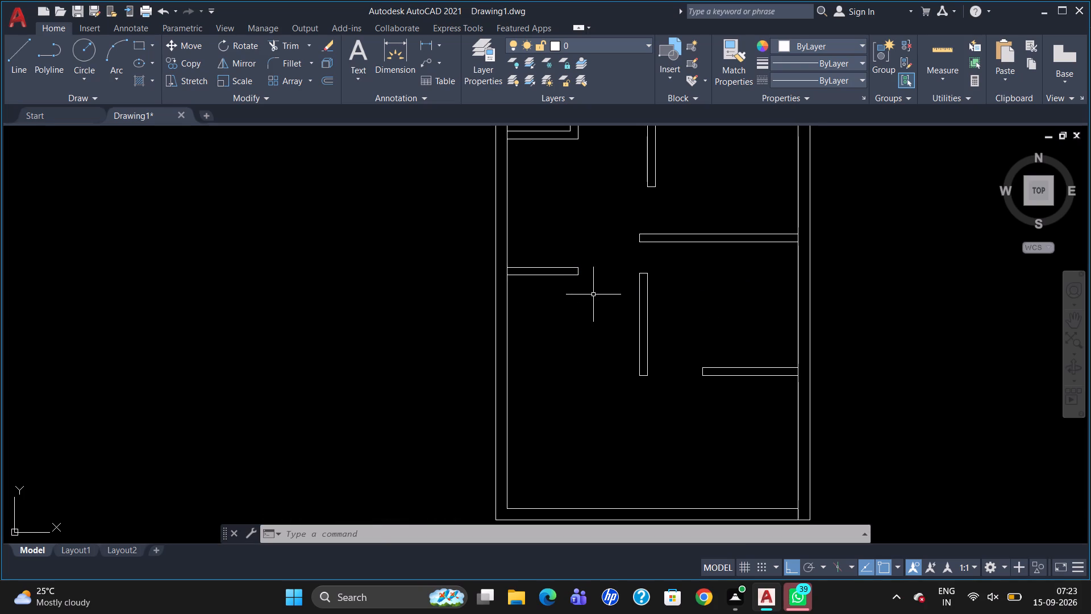
# Delete the short horizontal partition on the left outer wall, including both long lines and its end line.
pyautogui.click(544, 276)
pyautogui.click(543, 268)
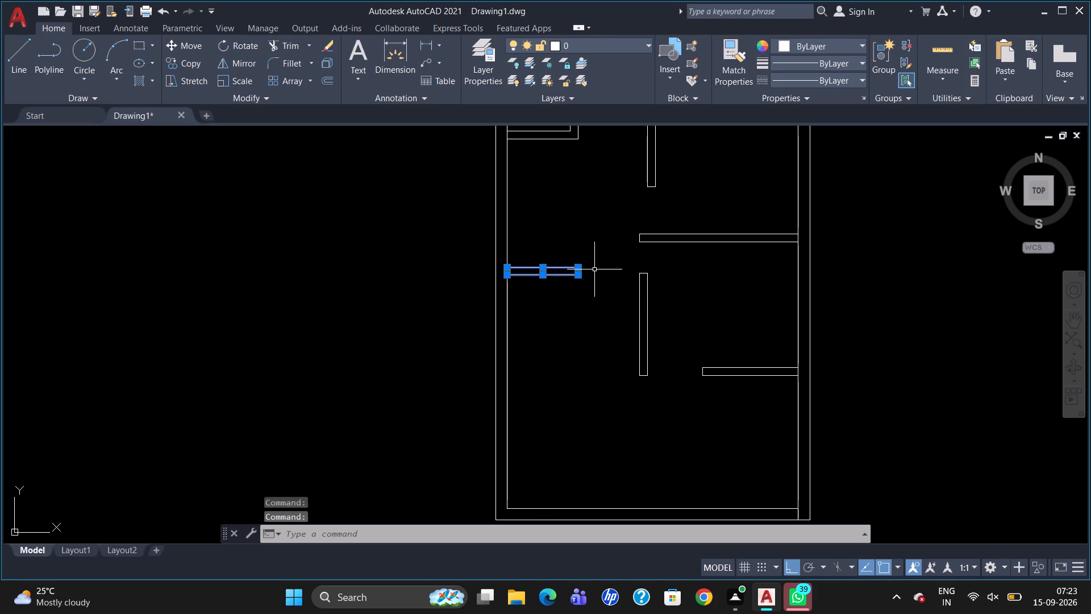
pyautogui.press('Delete')
pyautogui.click(578, 269)
pyautogui.press('Delete')
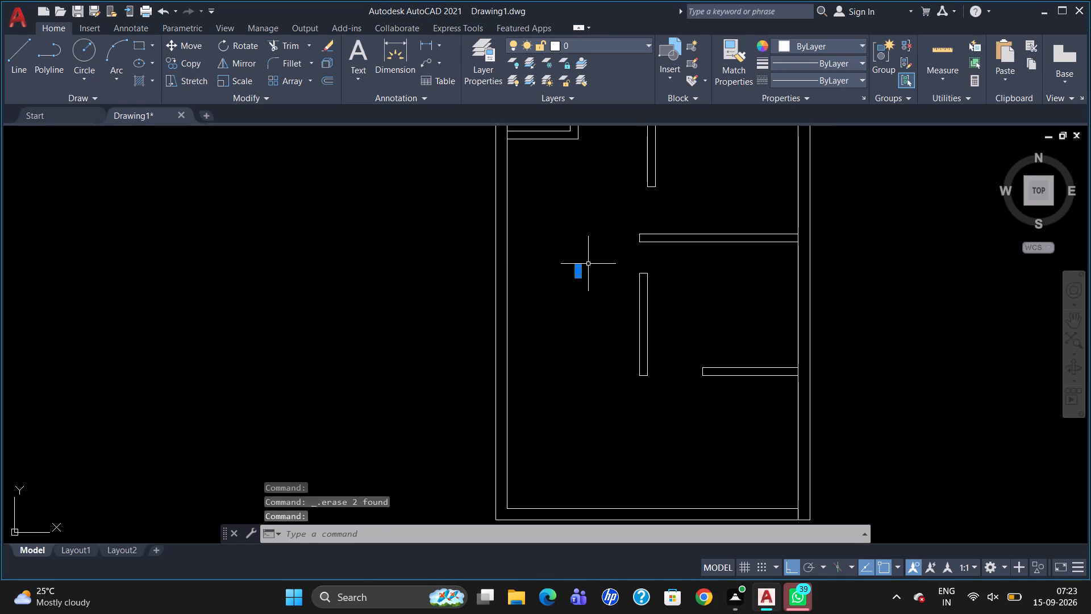
# Draw a horizontal line about 8'6" long from the left wall's inner face, starting 6' above the inner bottom-left corner.
pyautogui.scroll(-1, 654, 257)
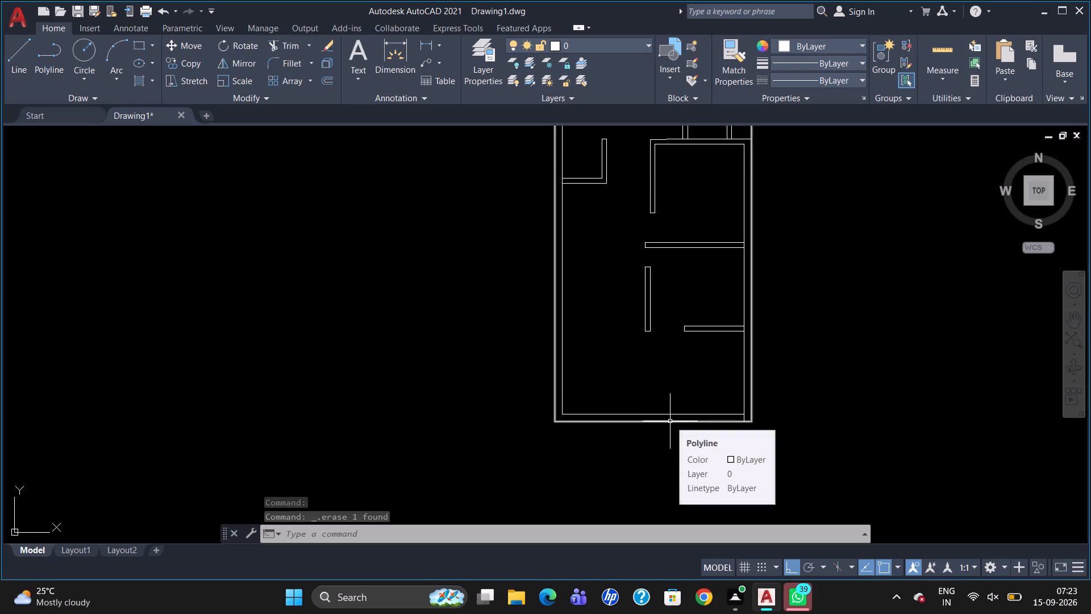
pyautogui.scroll(-1, 695, 349)
pyautogui.scroll(1, 655, 409)
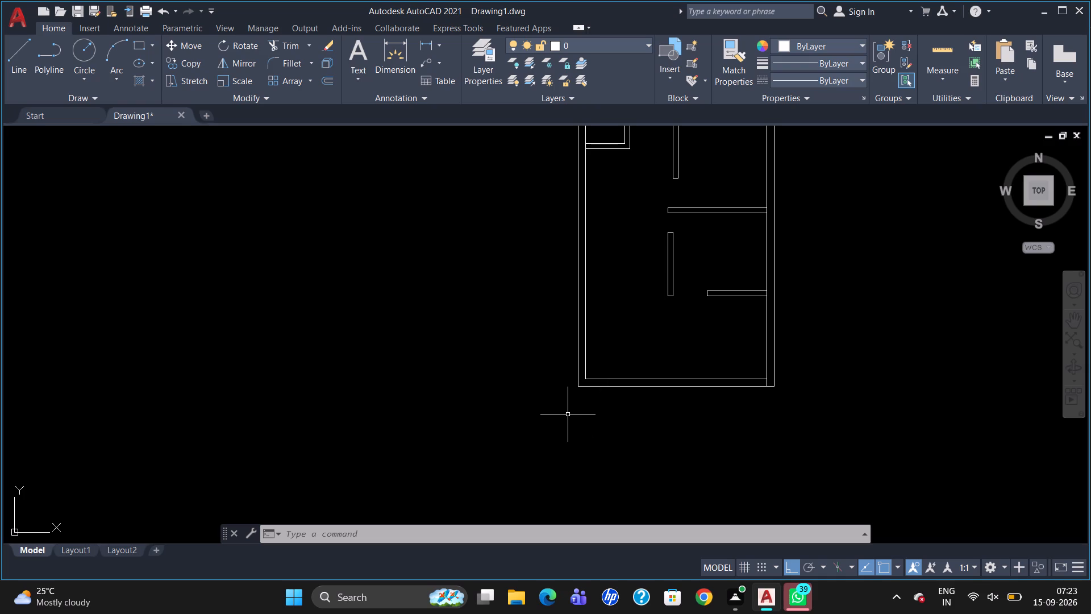
pyautogui.press('l')
pyautogui.press('Return')
pyautogui.press('r')
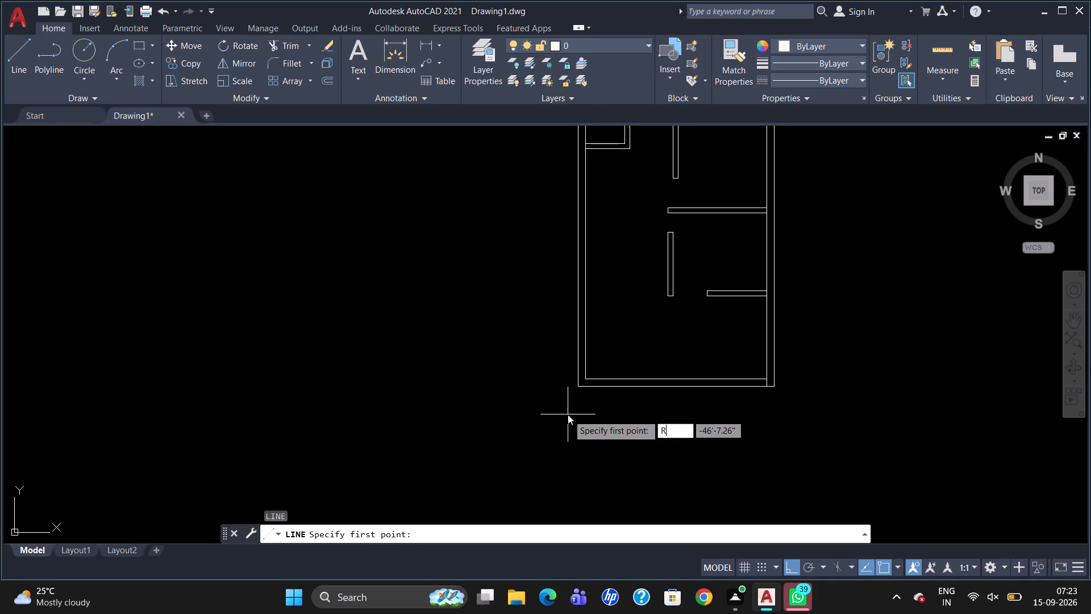
pyautogui.press('BackSpace')
pyautogui.write('TK')
pyautogui.press('Return')
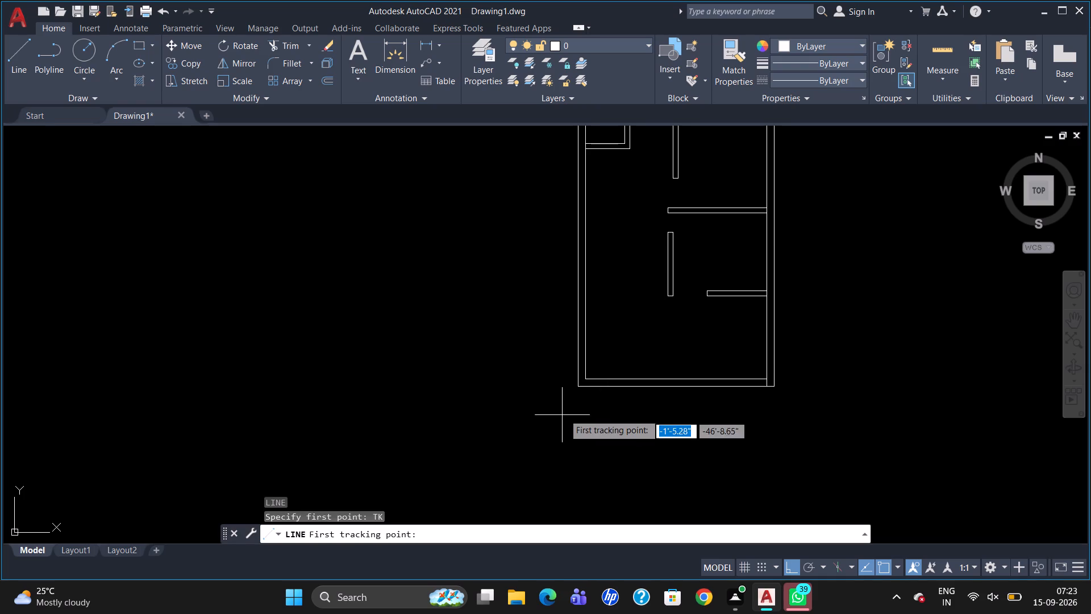
pyautogui.click(590, 379)
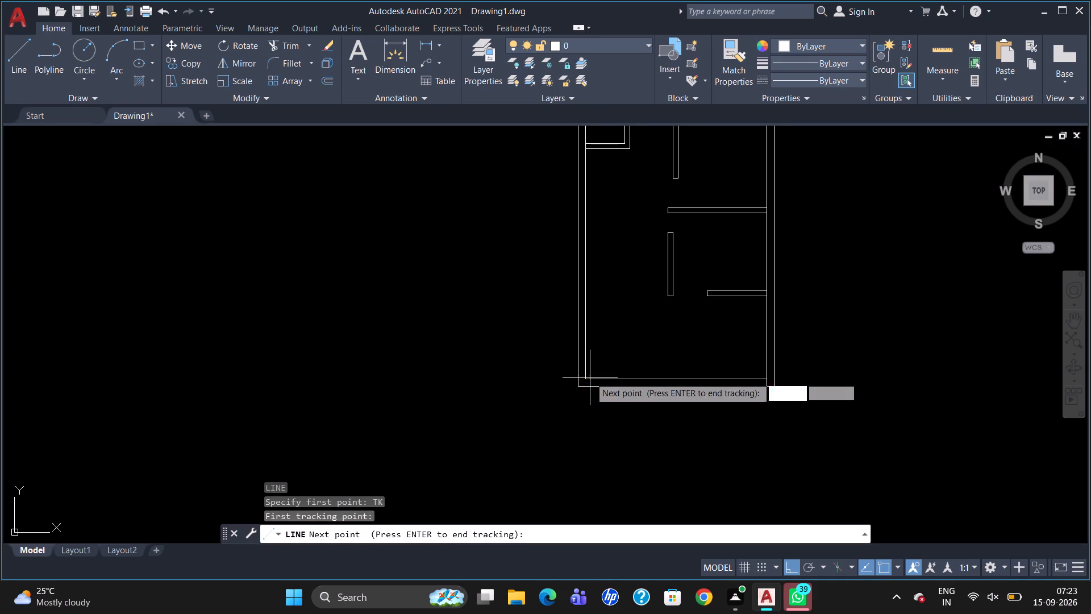
pyautogui.write("6'")
pyautogui.press('Return')
pyautogui.press('Return')
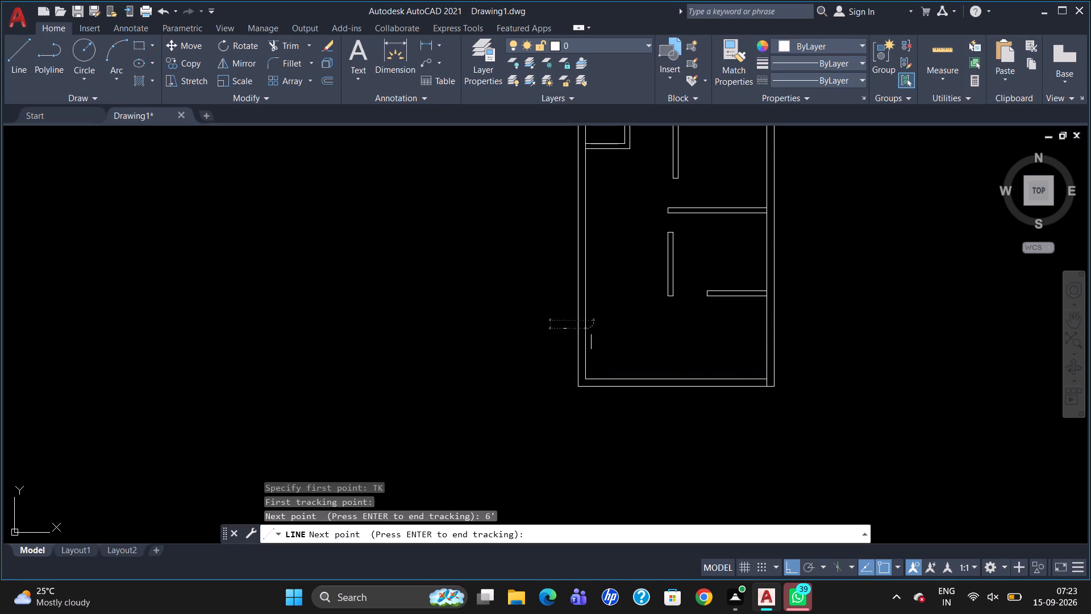
pyautogui.click(669, 340)
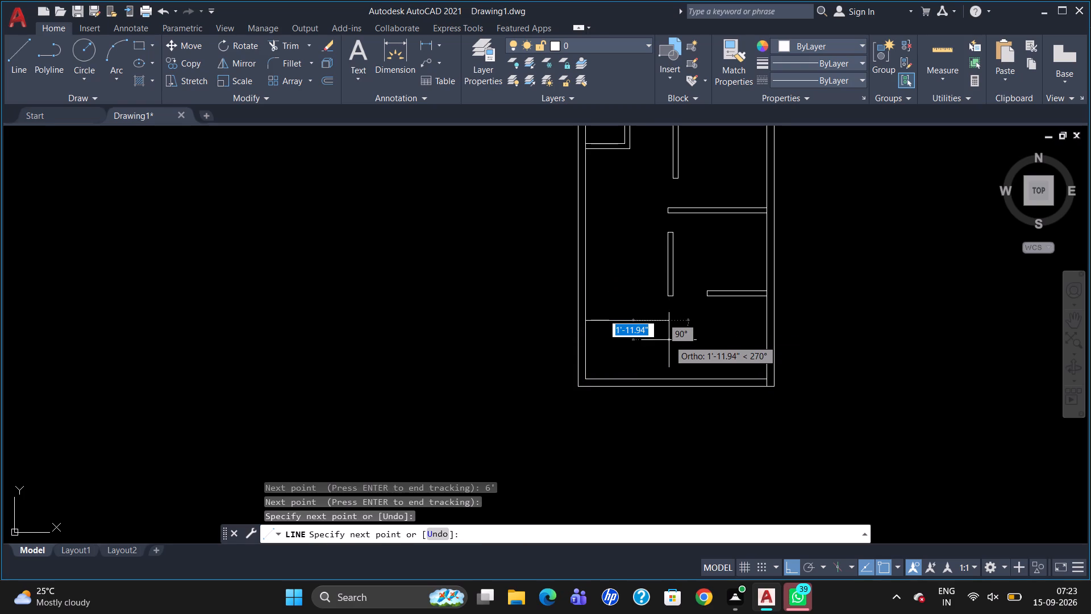
pyautogui.press('Escape')
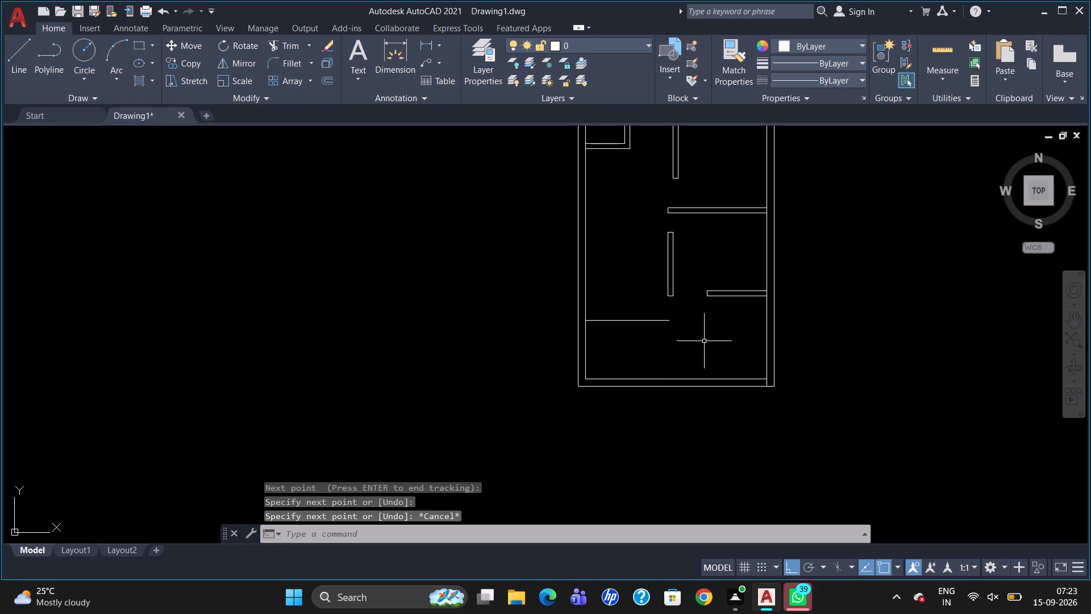
# Draw another horizontal line from the free end of the new line, continuing it to just past the short right partition's open end.
pyautogui.press('l')
pyautogui.press('Return')
pyautogui.click(671, 321)
pyautogui.click(713, 323)
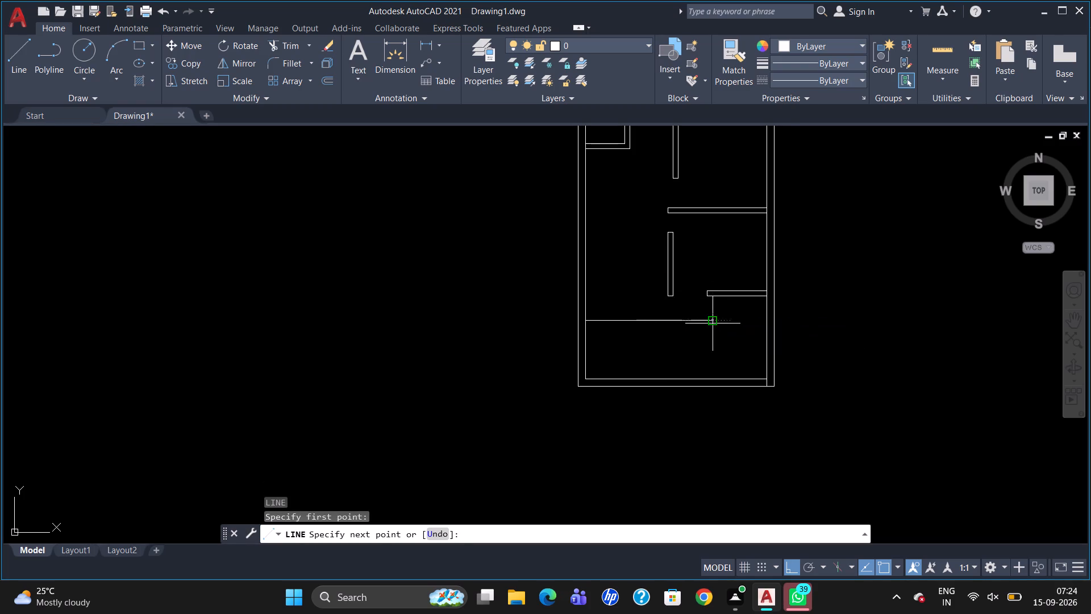
pyautogui.press('1')
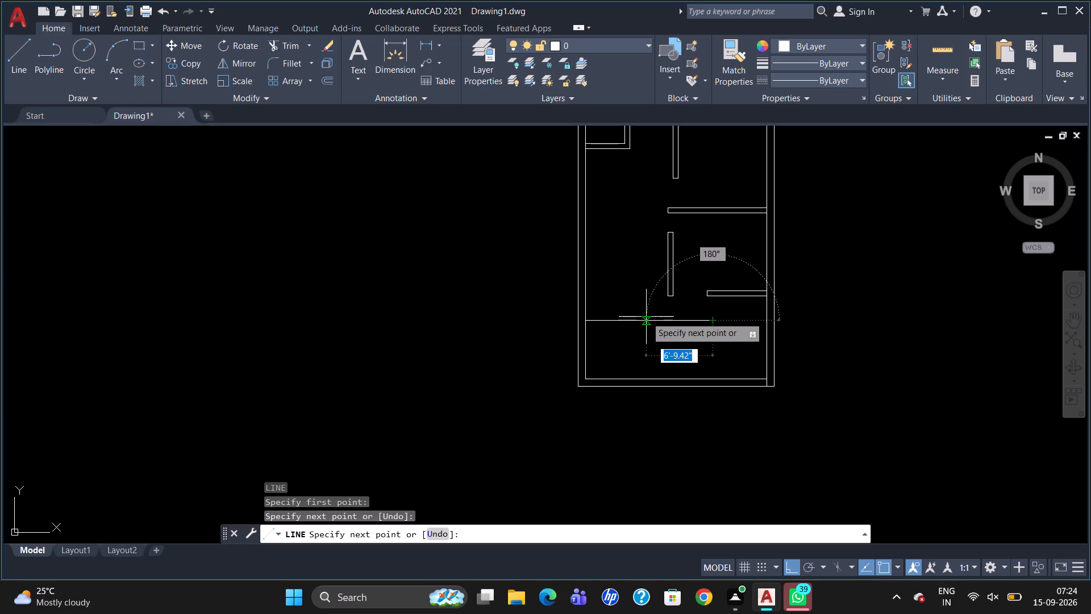
pyautogui.press('Escape')
# Offset both segments of the new horizontal line 6" upward to form a partition.
pyautogui.press('o')
pyautogui.press('Return')
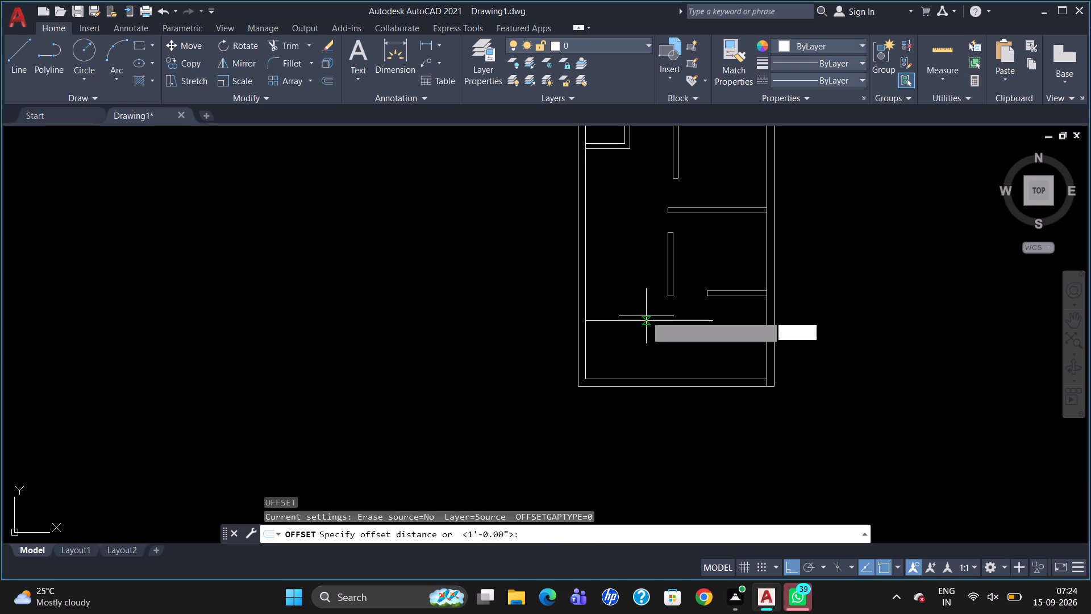
pyautogui.press('6')
pyautogui.press('Return')
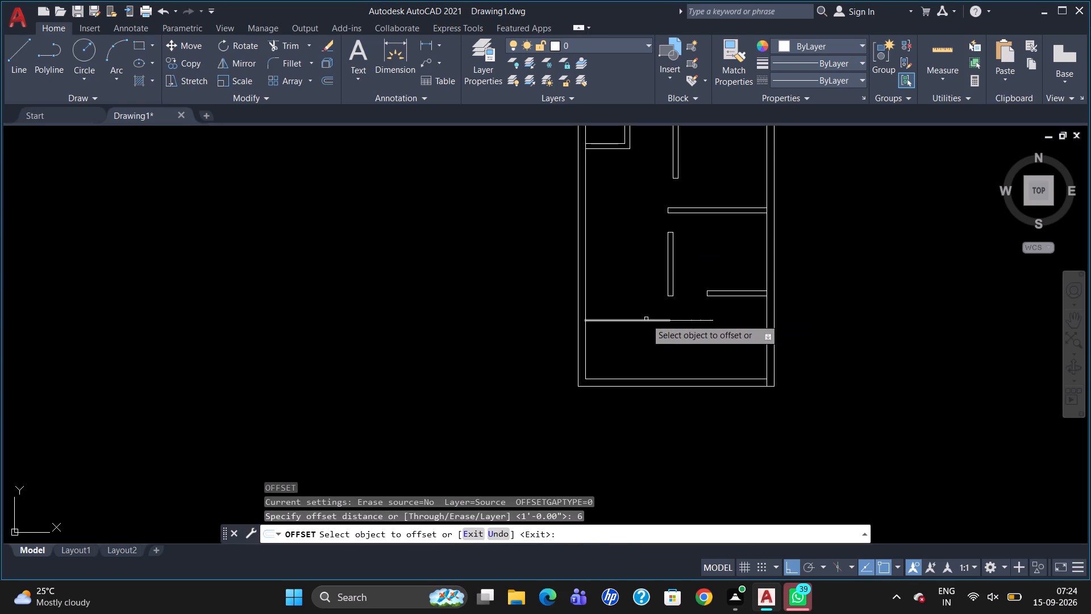
pyautogui.click(646, 319)
pyautogui.click(647, 314)
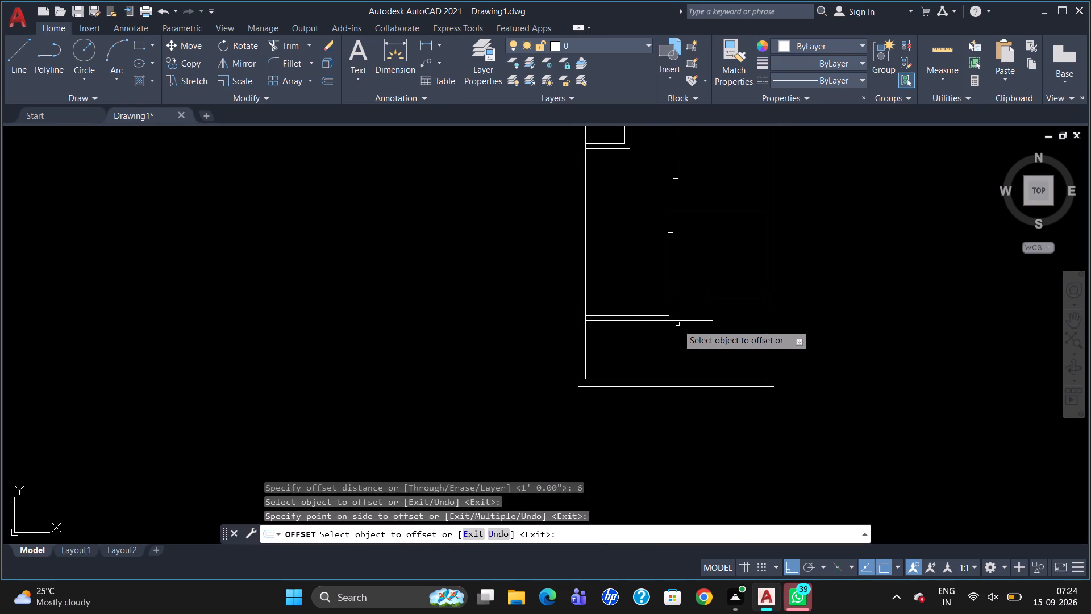
pyautogui.click(676, 322)
pyautogui.click(676, 318)
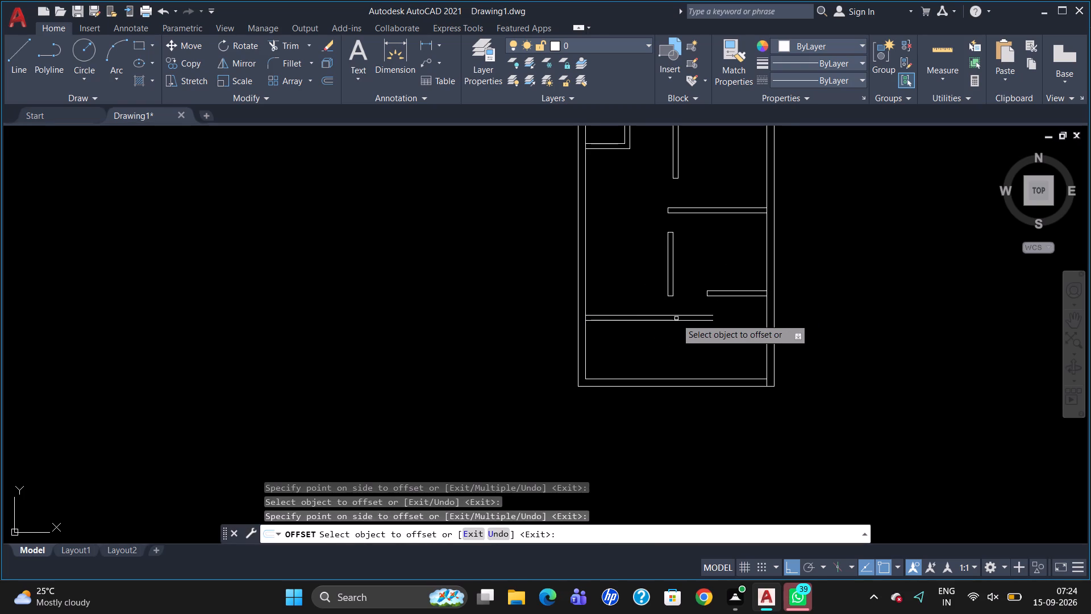
pyautogui.press('Escape')
# Extend both long lines of the lower vertical partition down to the new horizontal partition's upper line.
pyautogui.write('EX')
pyautogui.press('Return')
pyautogui.click(672, 315)
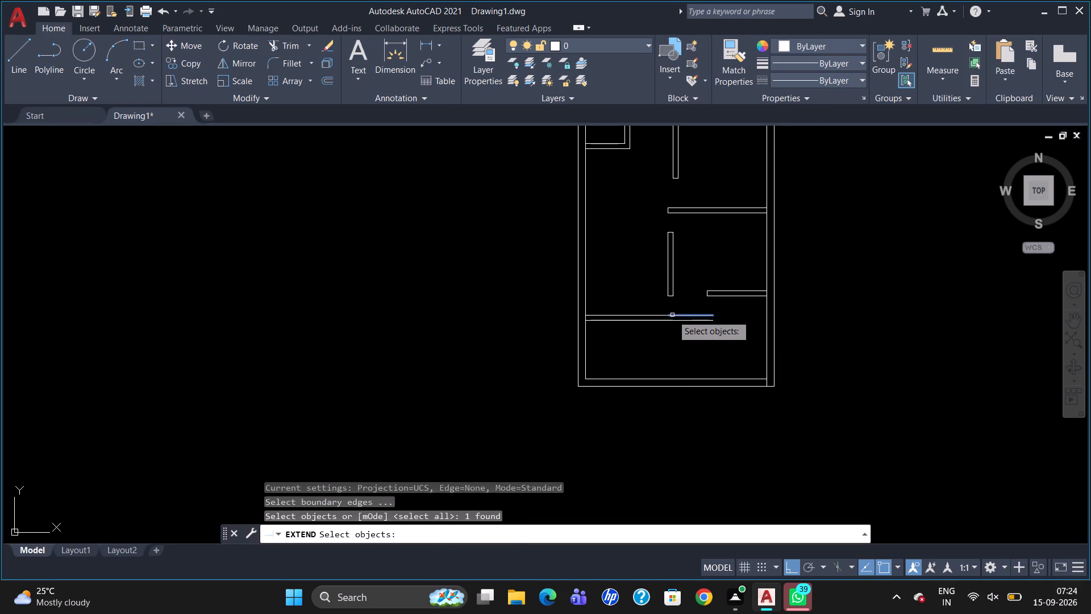
pyautogui.click(664, 315)
pyautogui.press('Return')
pyautogui.click(674, 289)
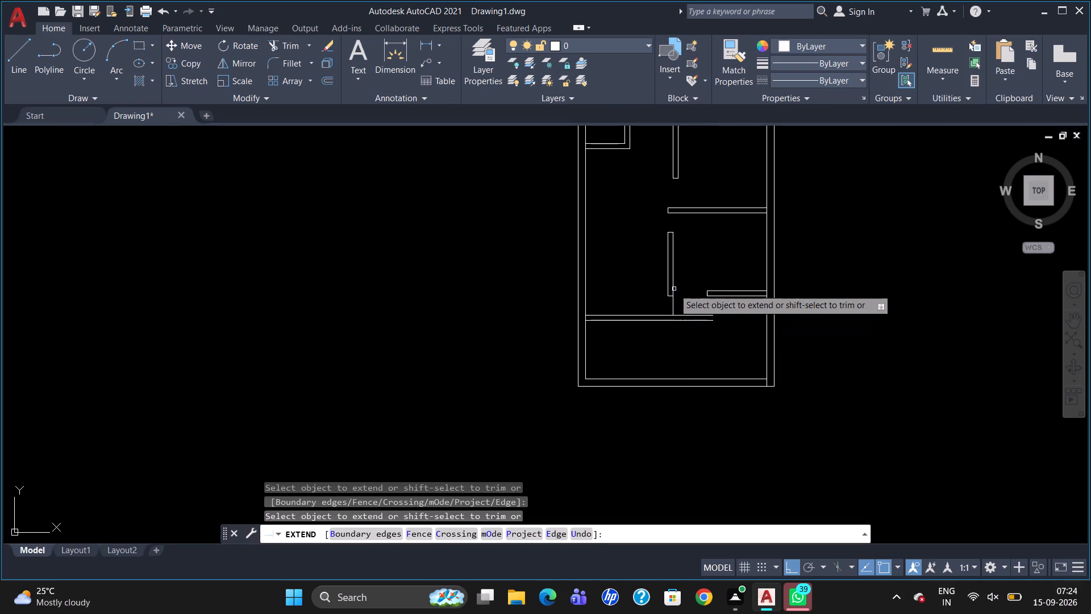
pyautogui.click(667, 292)
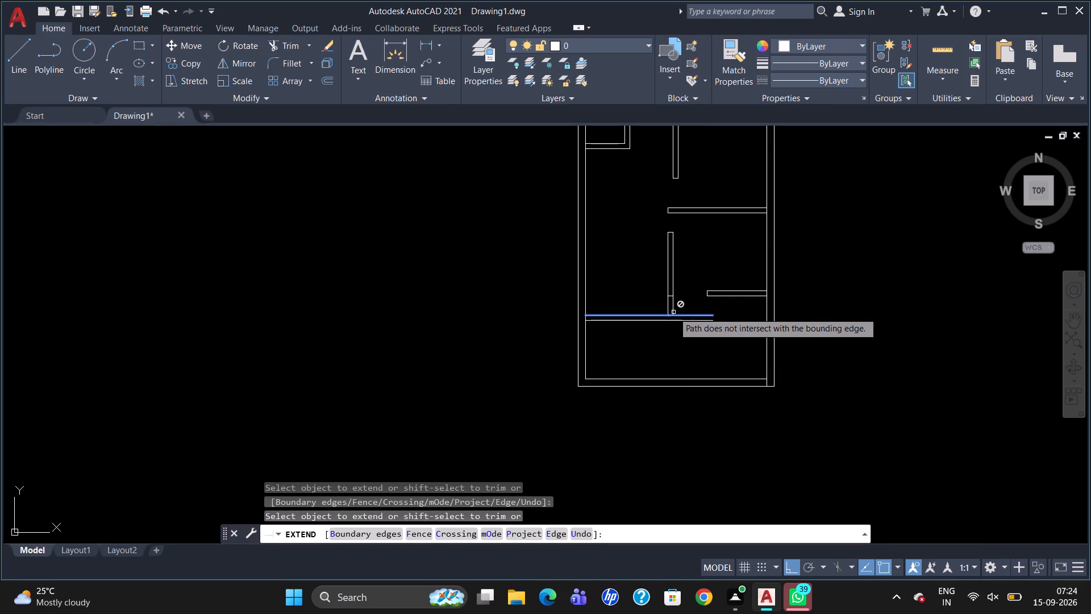
pyautogui.scroll(1, 679, 320)
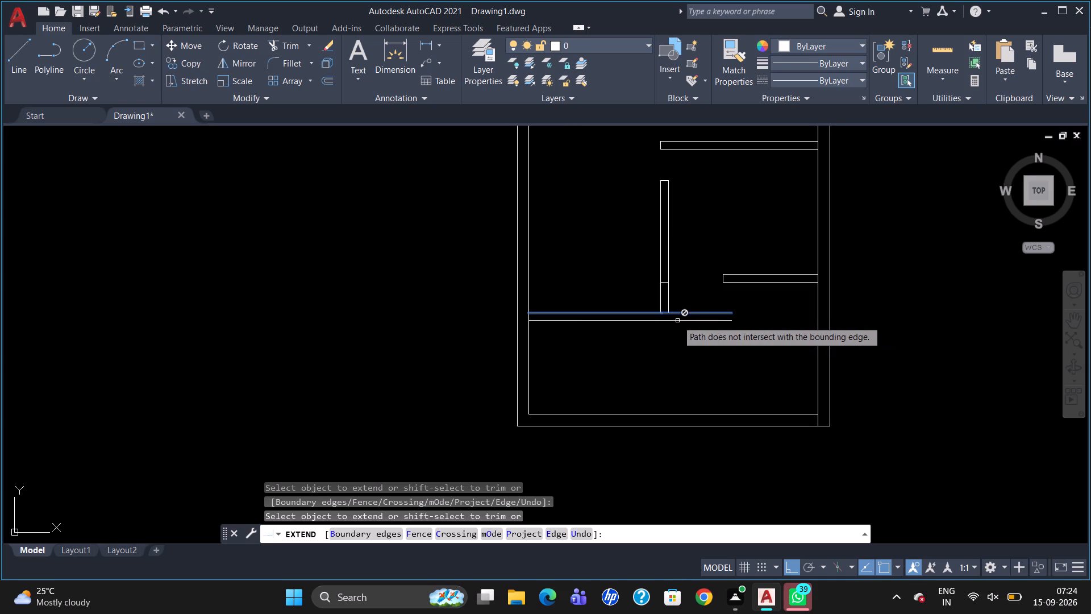
pyautogui.press('Escape')
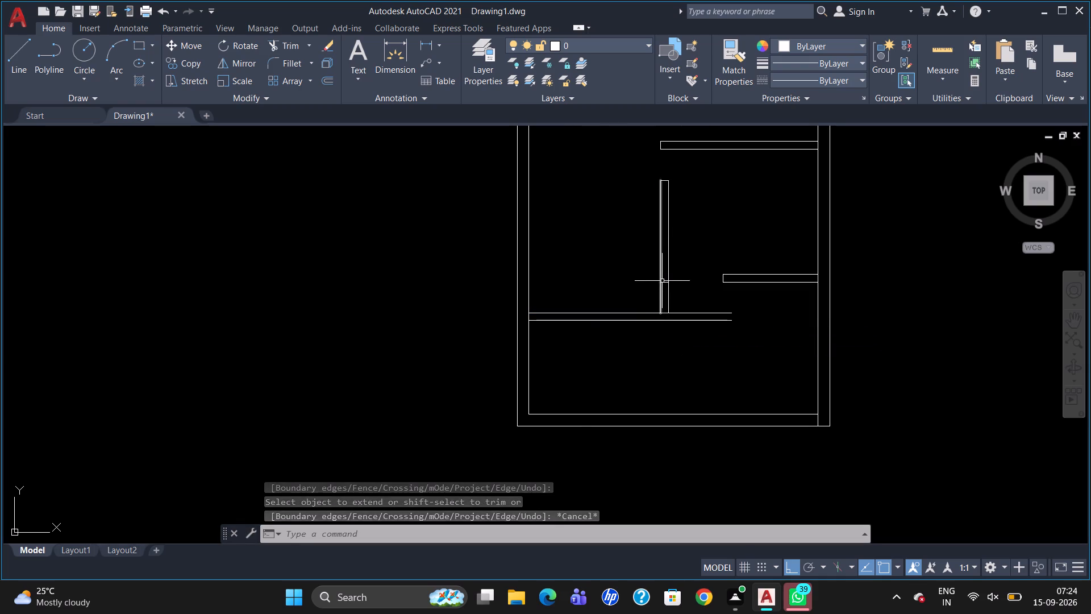
# Delete the leftover short line crossing the lower vertical partition just above its junction with the horizontal partition.
pyautogui.click(662, 281)
pyautogui.press('Escape')
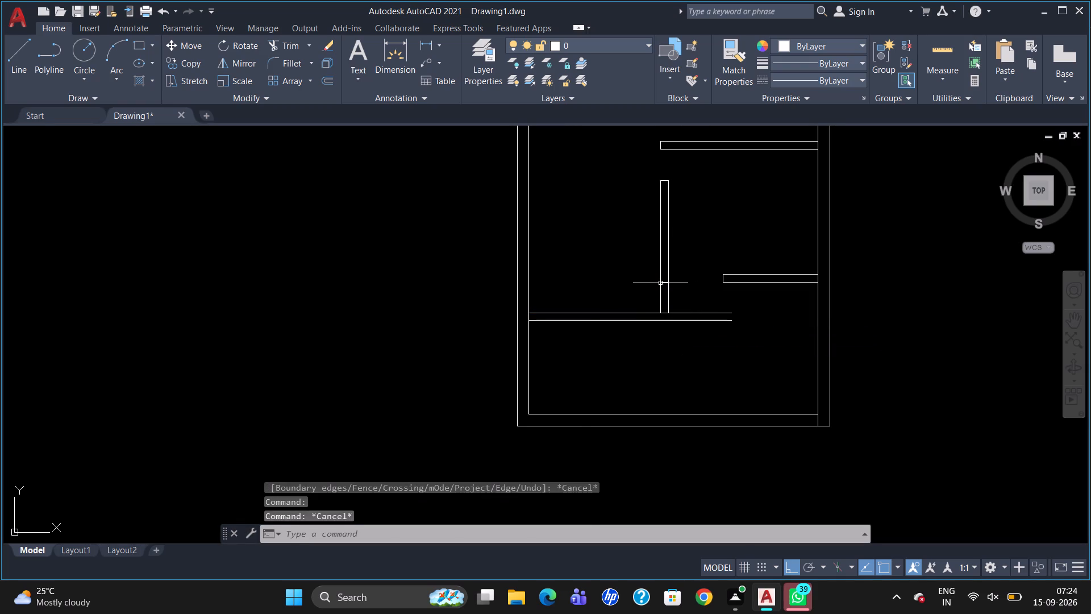
pyautogui.click(665, 283)
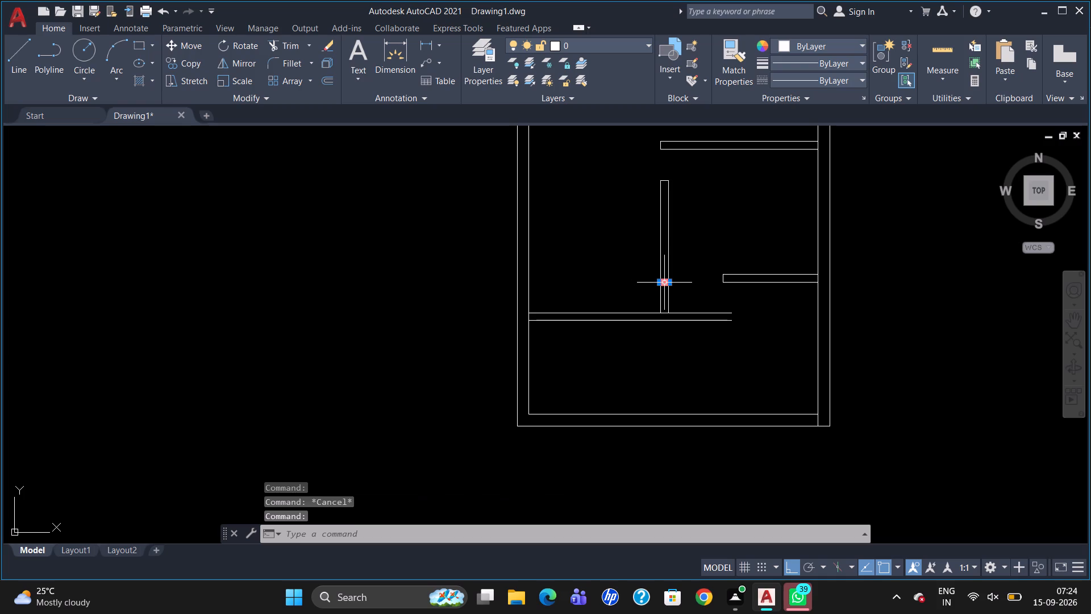
pyautogui.press('Delete')
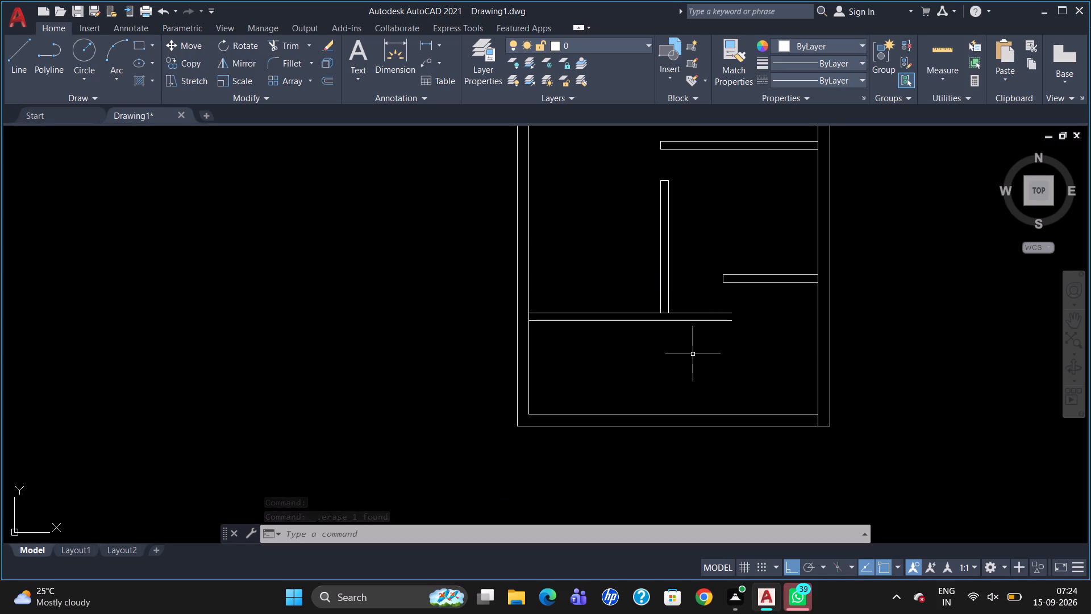
# Draw a short vertical line across the lower horizontal partition, continuing the vertical partition's right face down to its lower line.
pyautogui.press('l')
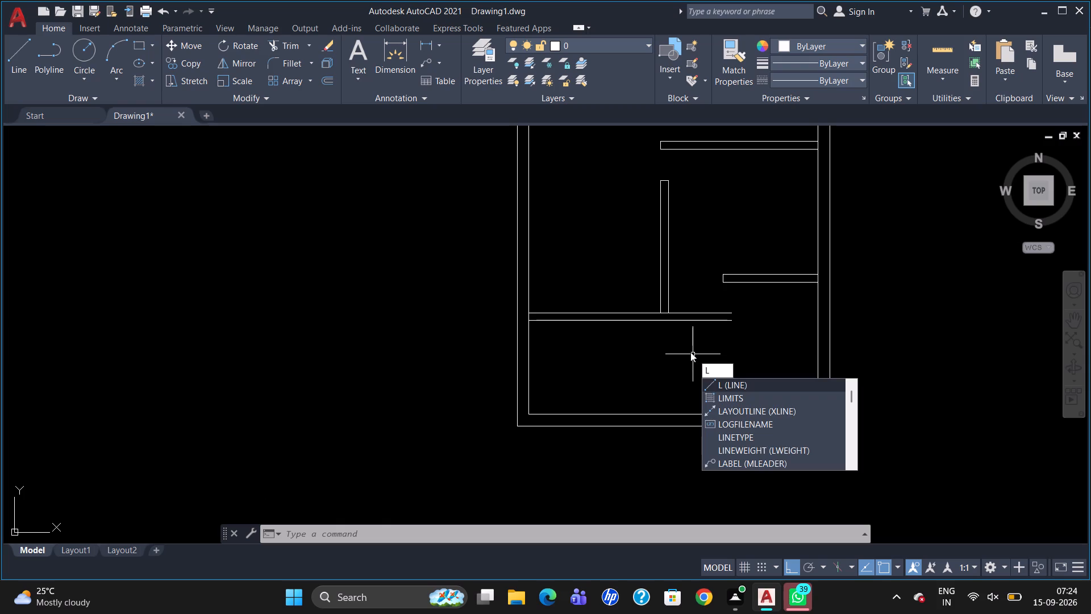
pyautogui.press('Return')
pyautogui.click(671, 314)
pyautogui.click(673, 324)
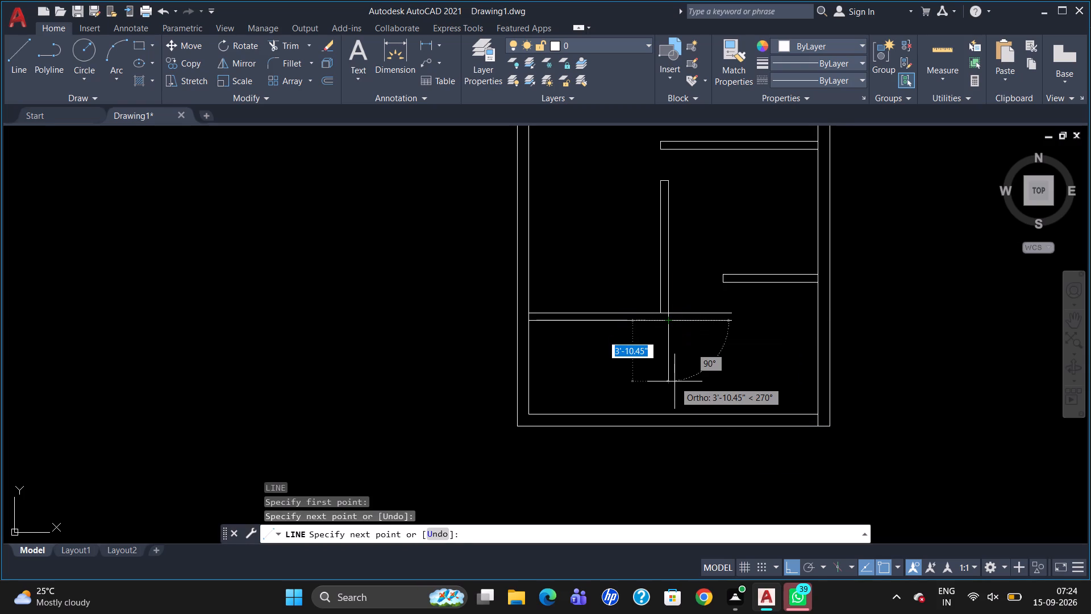
pyautogui.press('Escape')
# Trim off both horizontal partition lines that run past the vertical partition's right face.
pyautogui.write('TR')
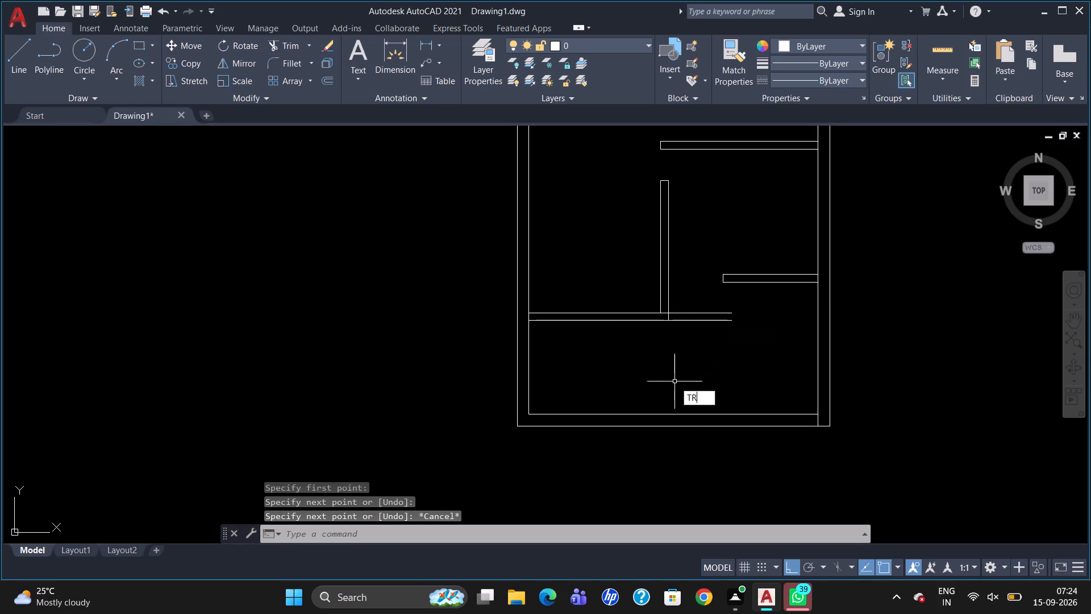
pyautogui.press('Return')
pyautogui.press('Return')
pyautogui.moveTo(702, 295); pyautogui.dragTo(707, 328)
pyautogui.click(707, 328)
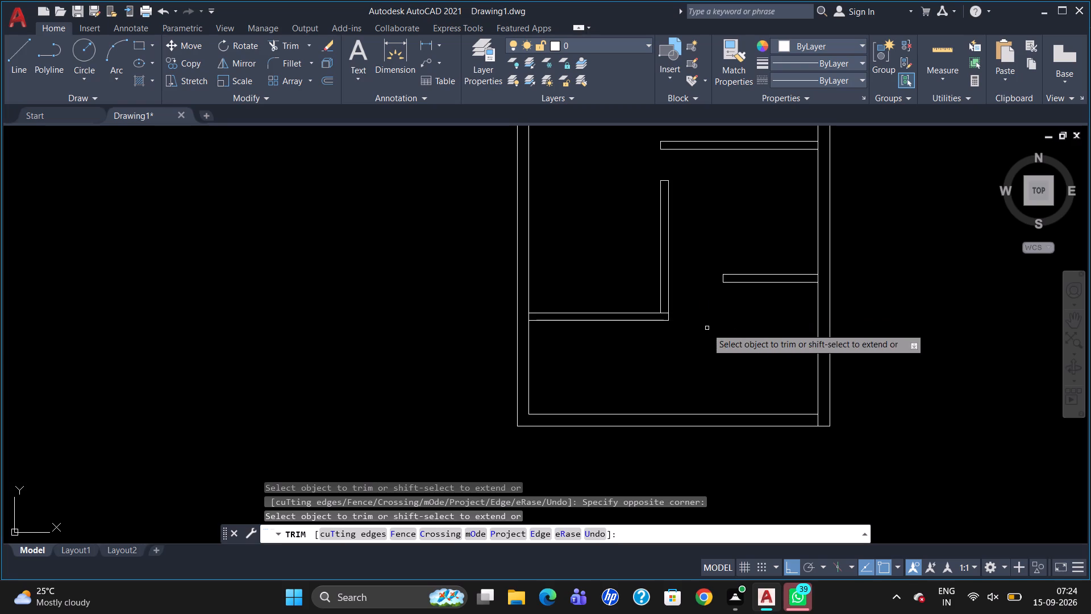
# Remove the short segment of the horizontal partition's upper line lying between the vertical partition's two faces.
pyautogui.click(665, 312)
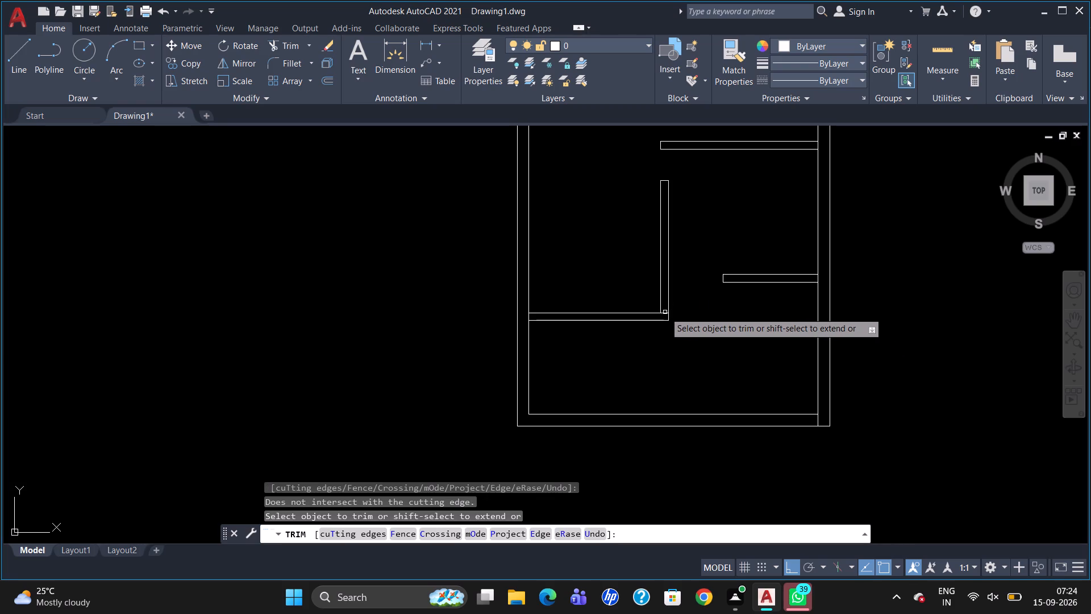
pyautogui.press('Escape')
pyautogui.click(664, 312)
pyautogui.press('Delete')
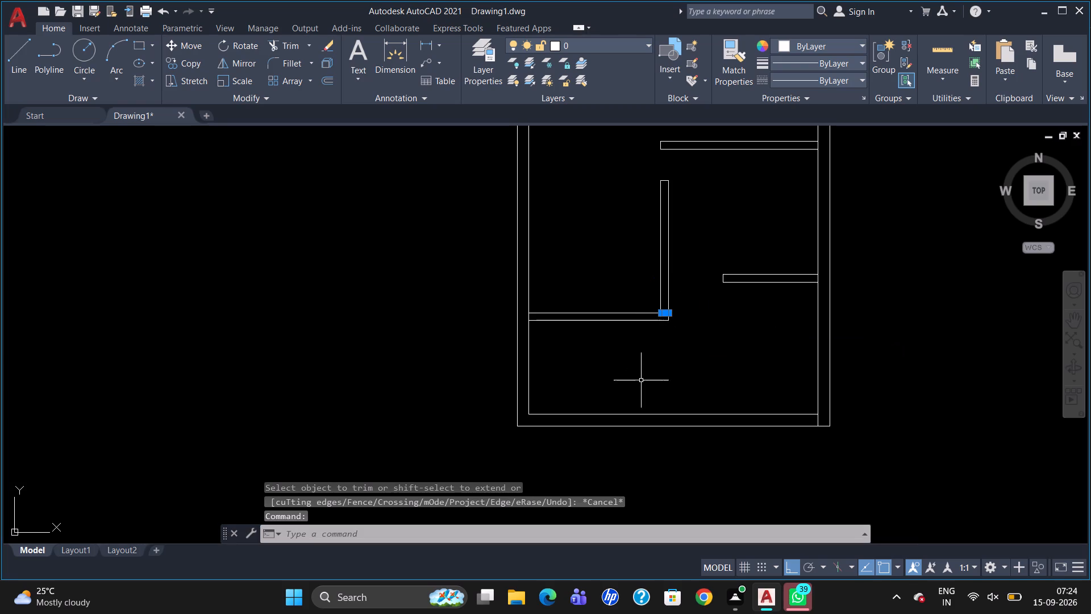
pyautogui.press('Delete')
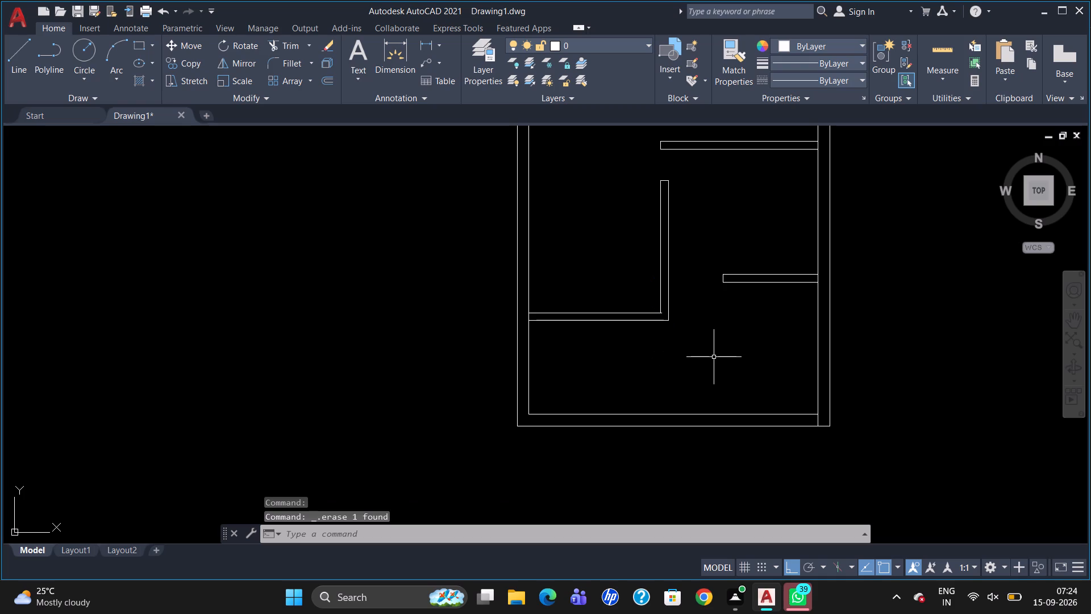
# Trim the small overshoot of the horizontal partition's upper line at the inner corner with the vertical partition.
pyautogui.write('TR')
pyautogui.press('Return')
pyautogui.press('Return')
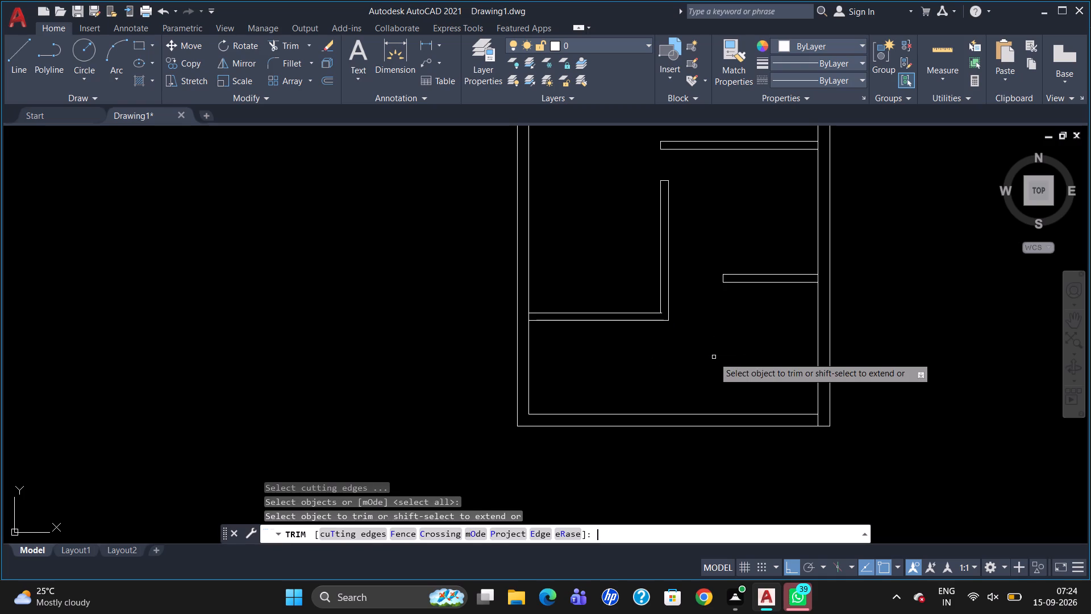
pyautogui.scroll(3, 647, 330)
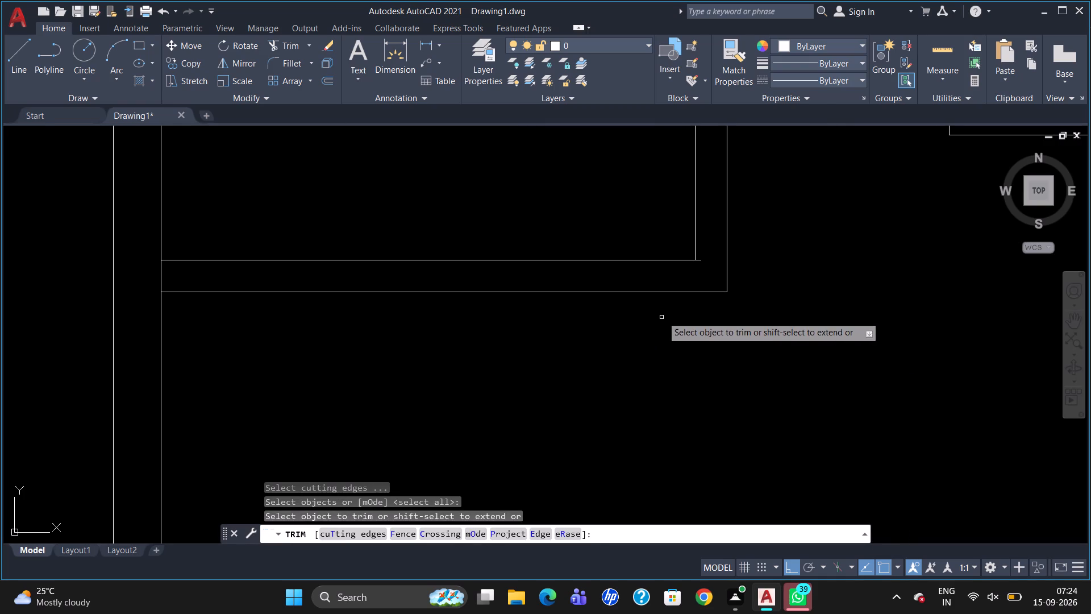
pyautogui.click(701, 260)
pyautogui.scroll(-4, 698, 277)
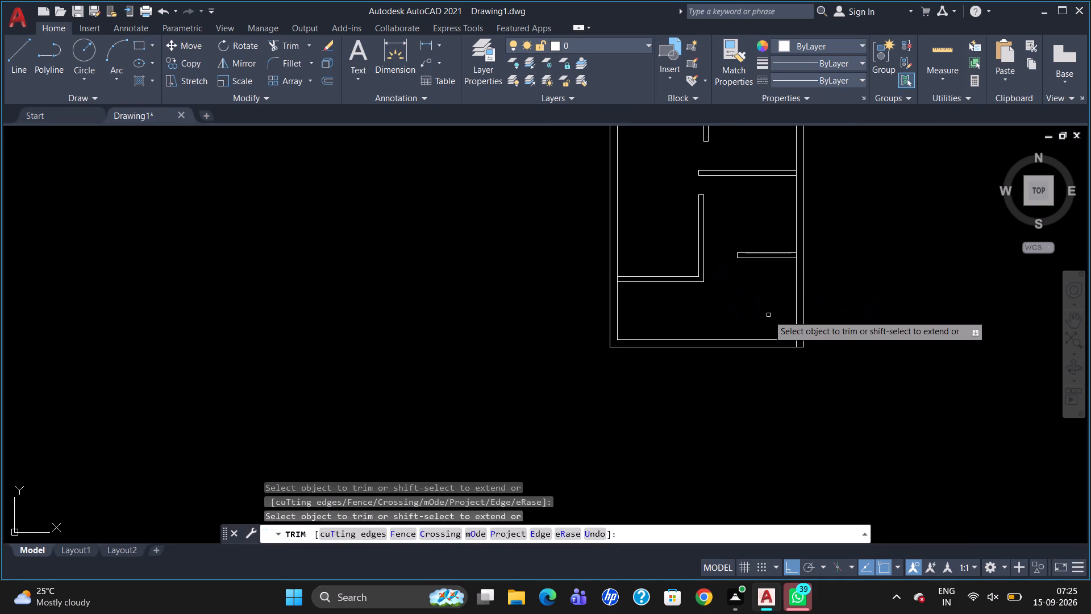
pyautogui.scroll(-2, 767, 315)
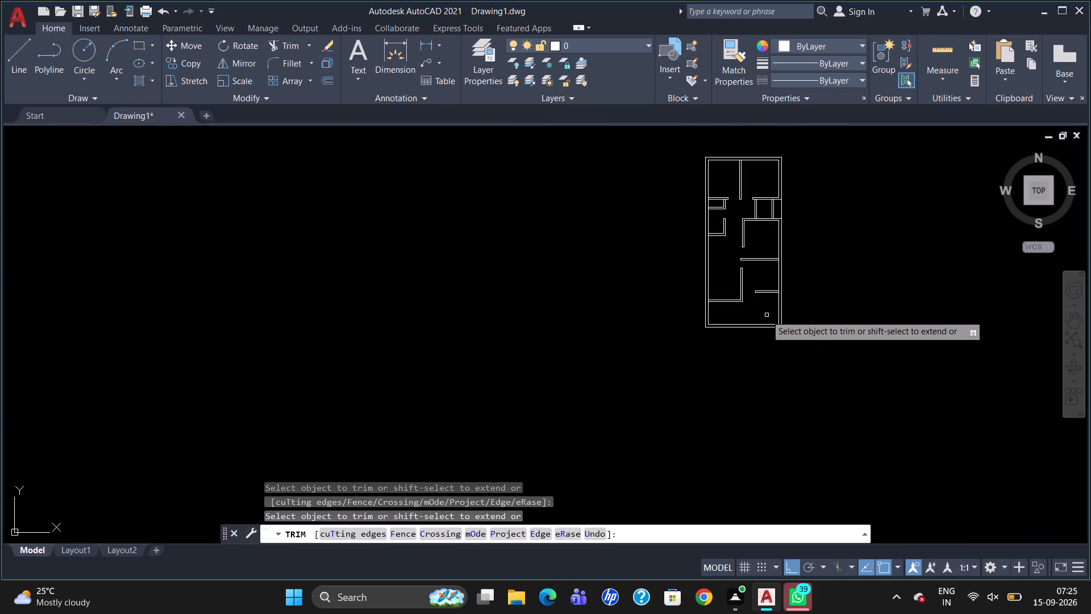
pyautogui.scroll(2, 740, 252)
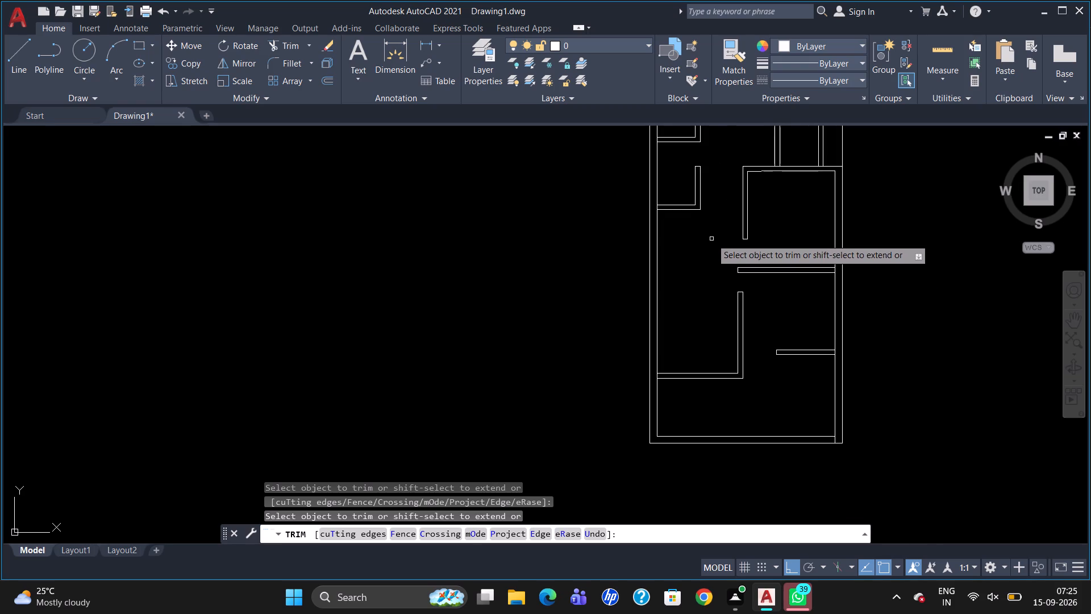
pyautogui.click(710, 219)
pyautogui.scroll(1, 710, 225)
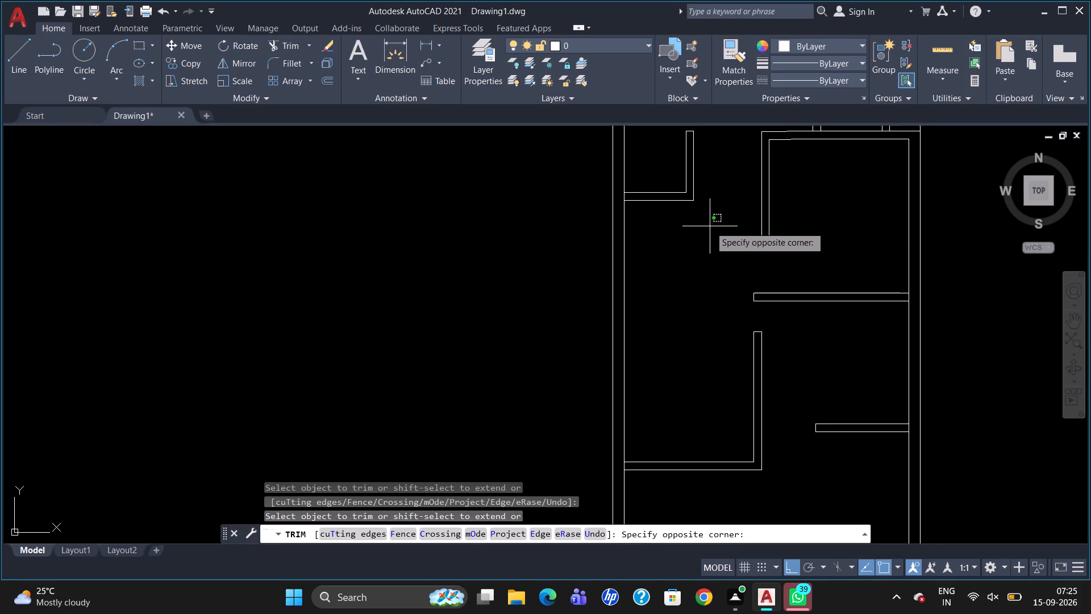
pyautogui.press('Tab')
pyautogui.press('Escape')
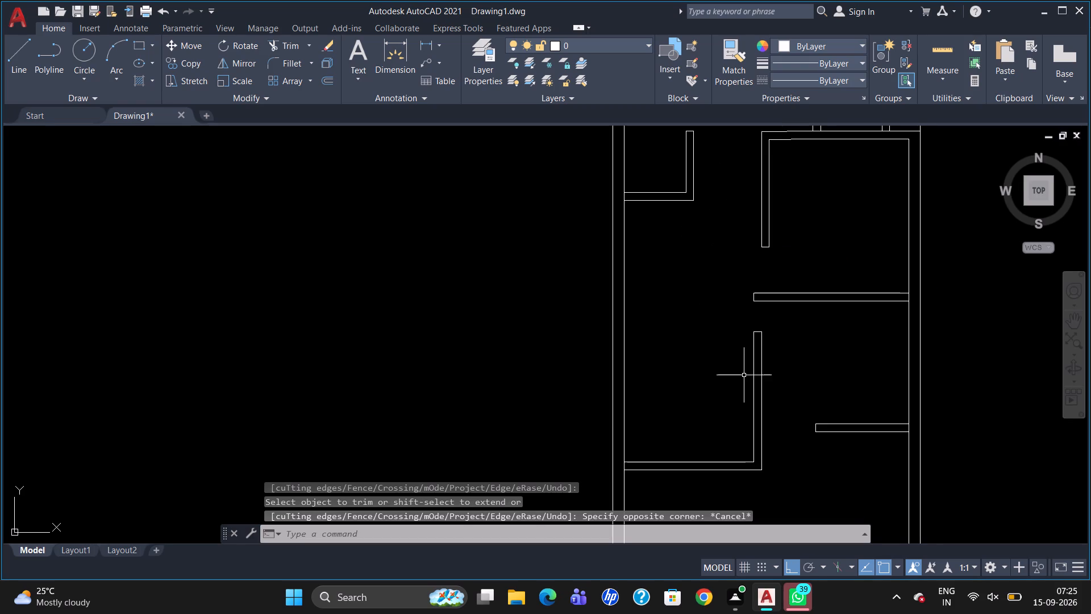
# Draw a horizontal line from the vertical partition's left face, a little below its upper end, to the left wall's inner face.
pyautogui.press('l')
pyautogui.press('Return')
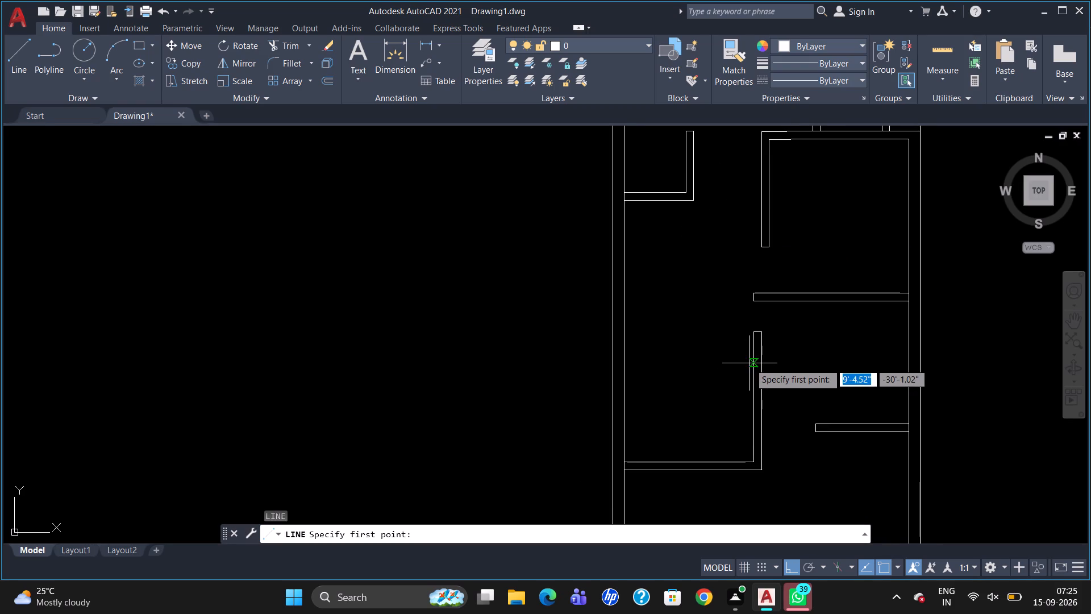
pyautogui.click(754, 363)
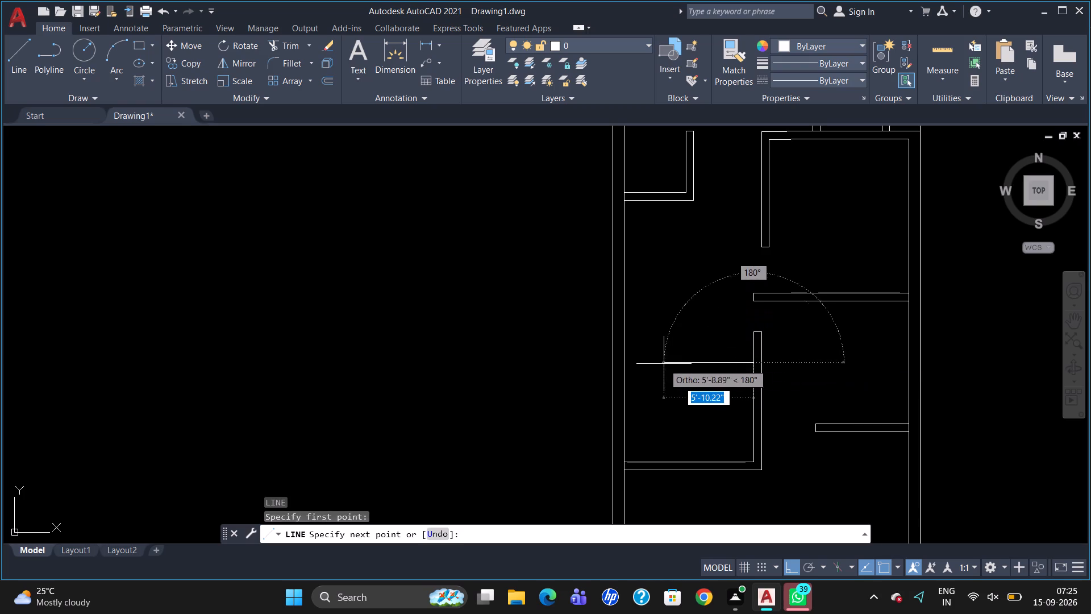
pyautogui.click(627, 362)
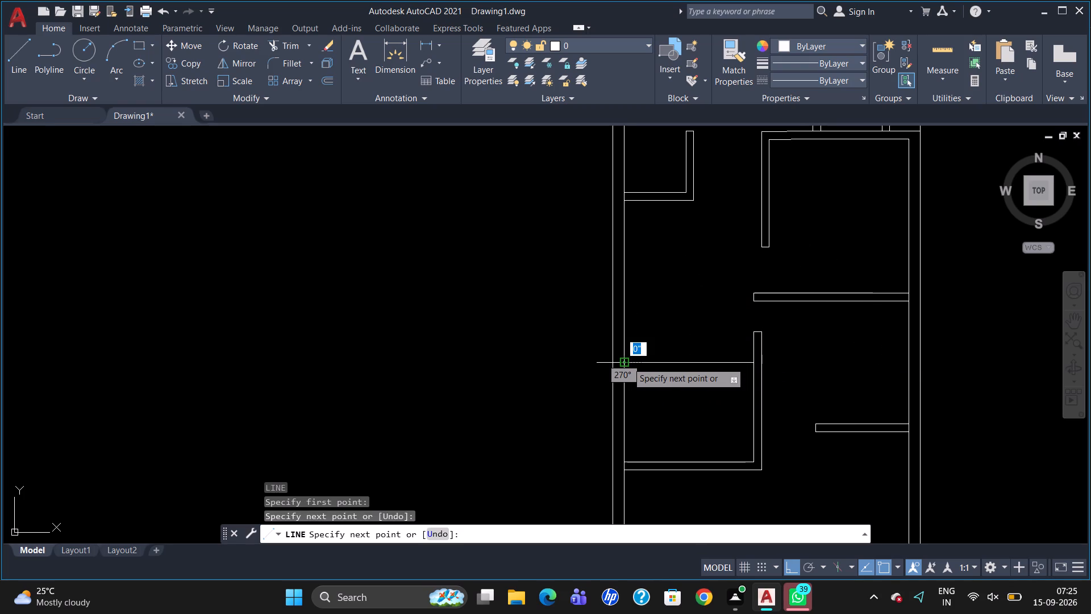
pyautogui.press('Escape')
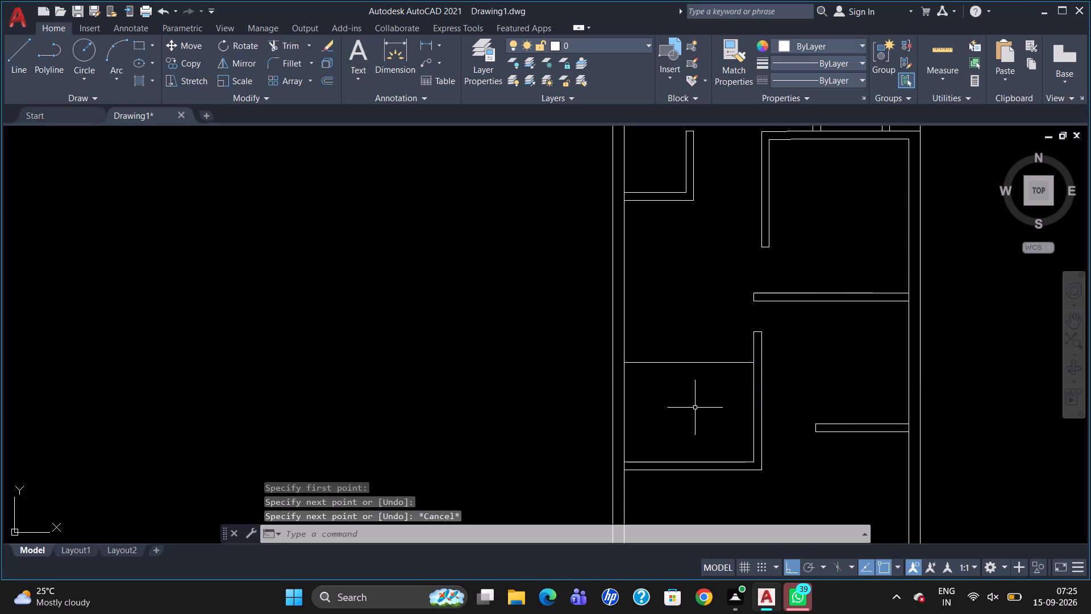
# Offset the new horizontal line 6" upward to form a partition.
pyautogui.press('o')
pyautogui.press('Return')
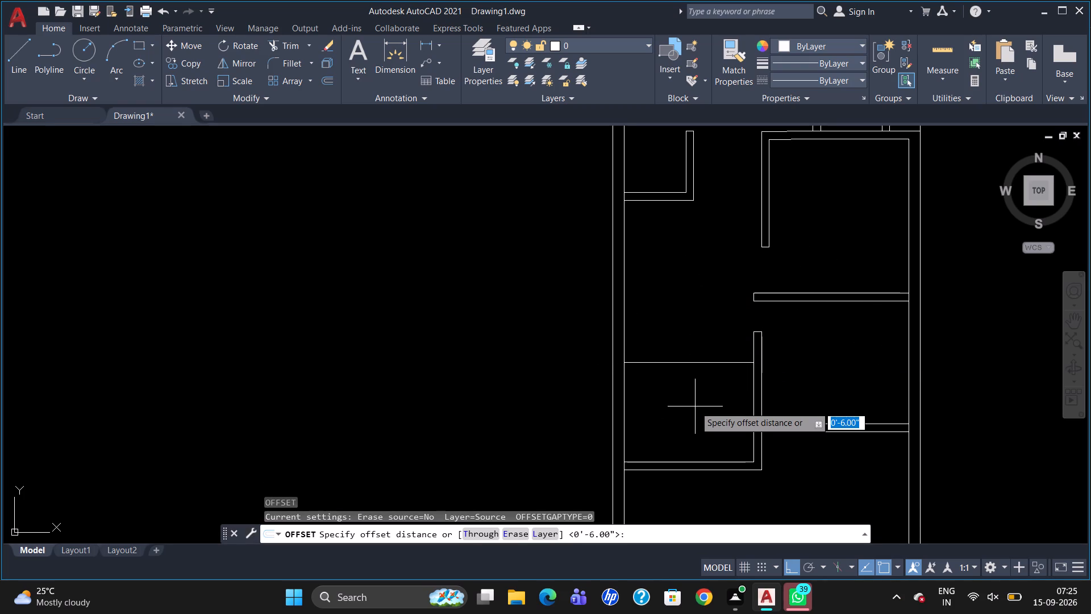
pyautogui.press('6')
pyautogui.press('Return')
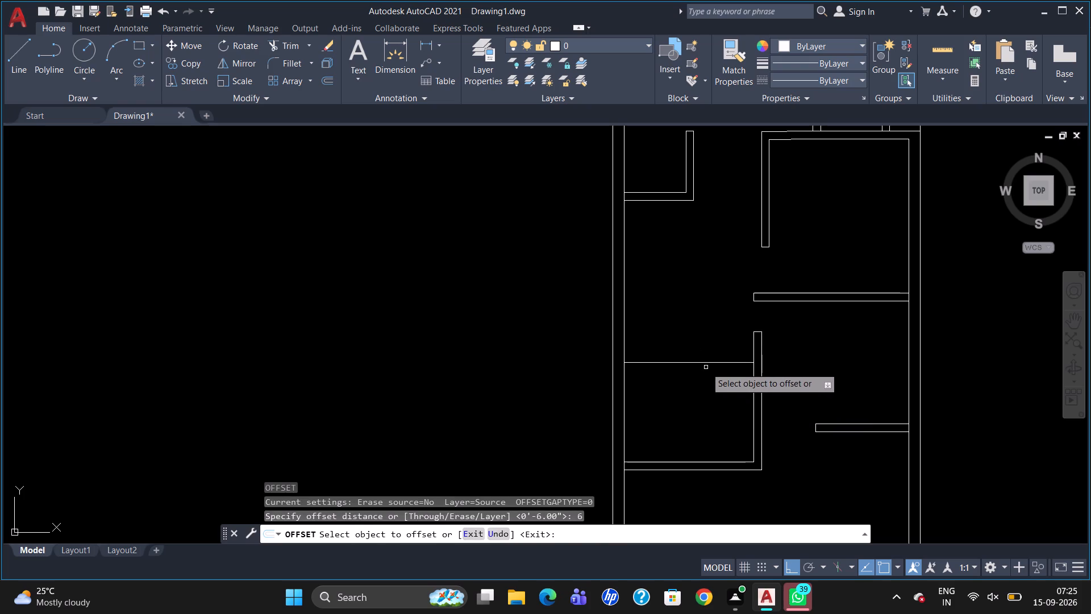
pyautogui.click(706, 363)
pyautogui.click(706, 352)
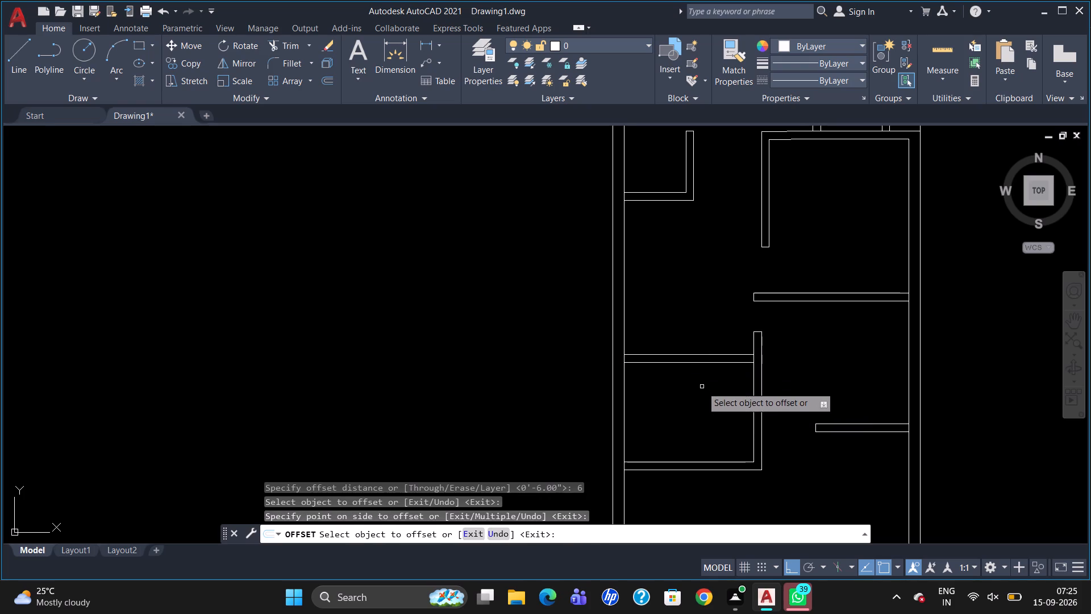
pyautogui.press('Escape')
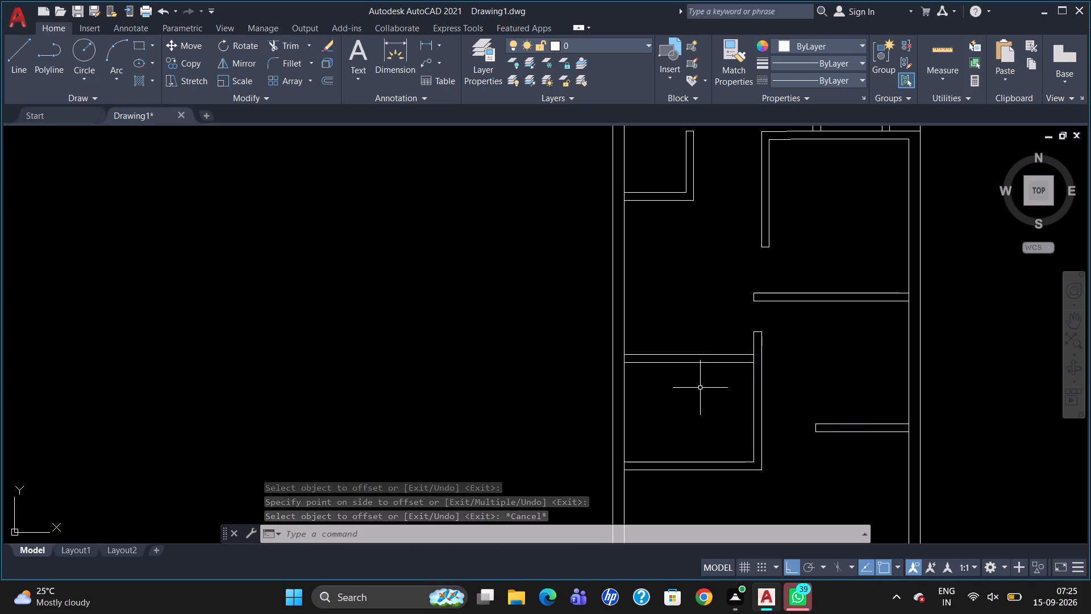
# Draw a short vertical line across the new partition, 3' left of the vertical partition's left face, using tracking.
pyautogui.press('t')
pyautogui.press('BackSpace')
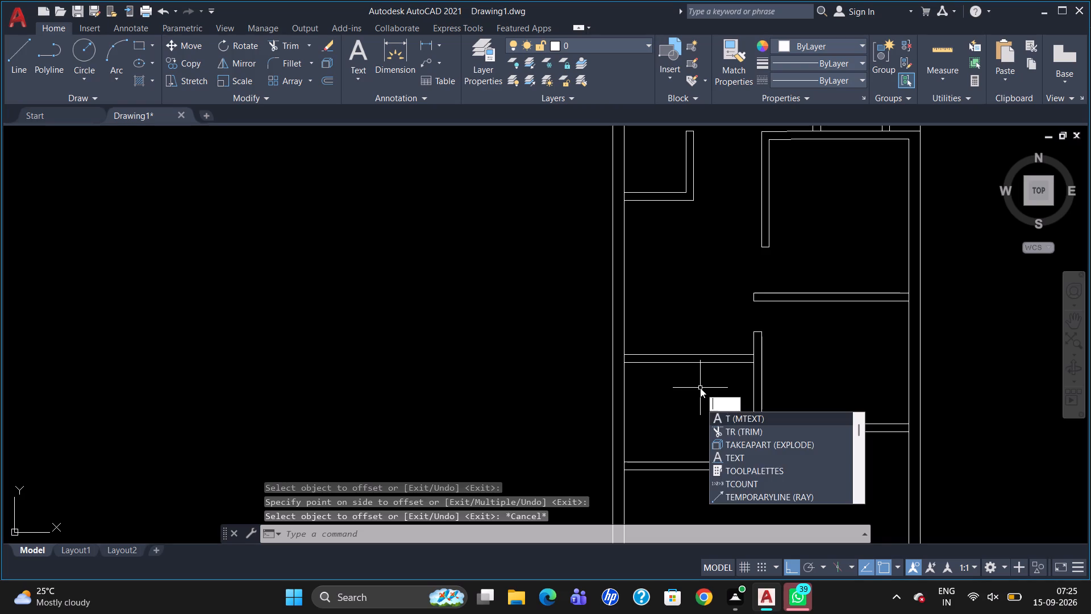
pyautogui.press('l')
pyautogui.press('Return')
pyautogui.press('t')
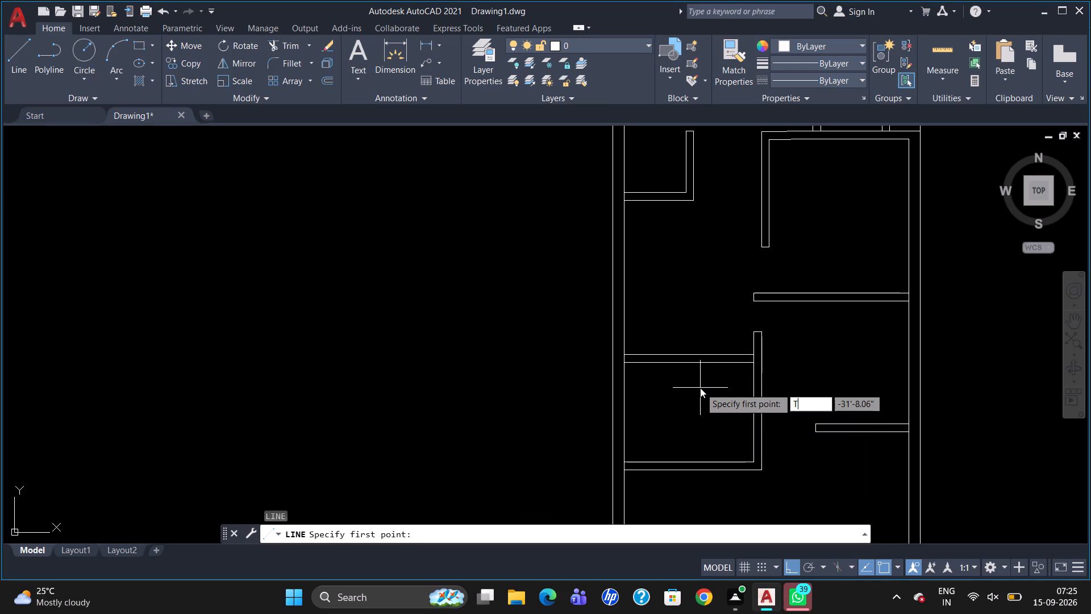
pyautogui.press('k')
pyautogui.press('Return')
pyautogui.click(753, 356)
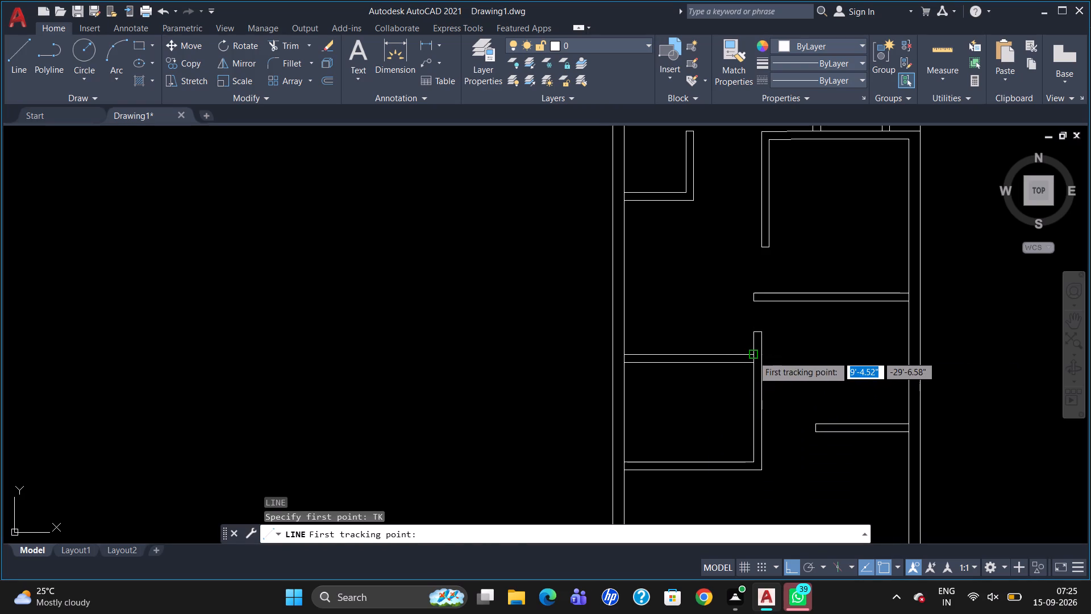
pyautogui.write("3'")
pyautogui.press('Return')
pyautogui.press('Return')
pyautogui.scroll(2, 710, 367)
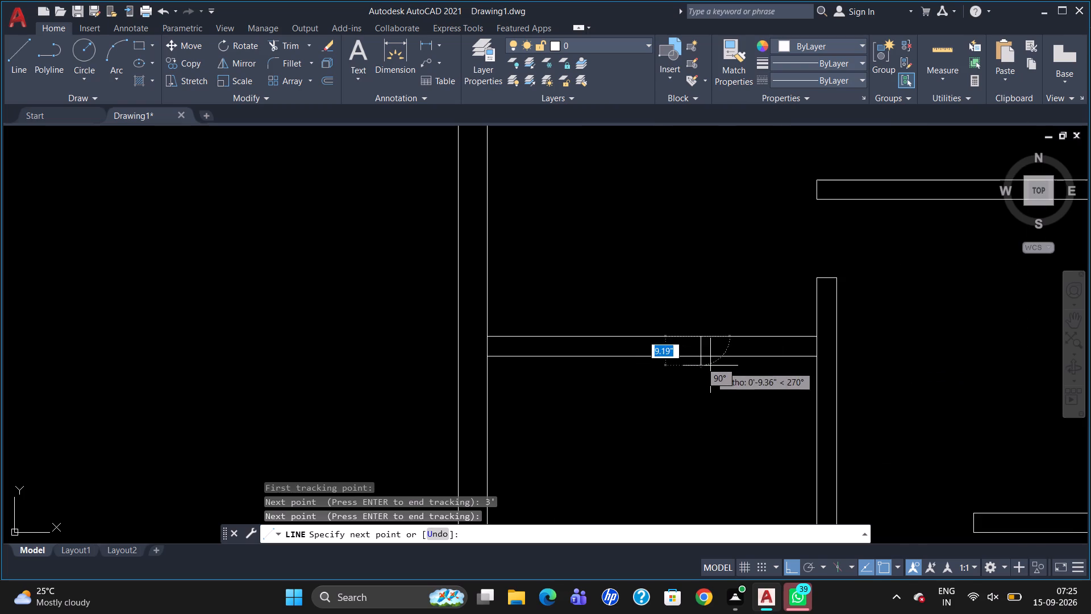
pyautogui.click(706, 356)
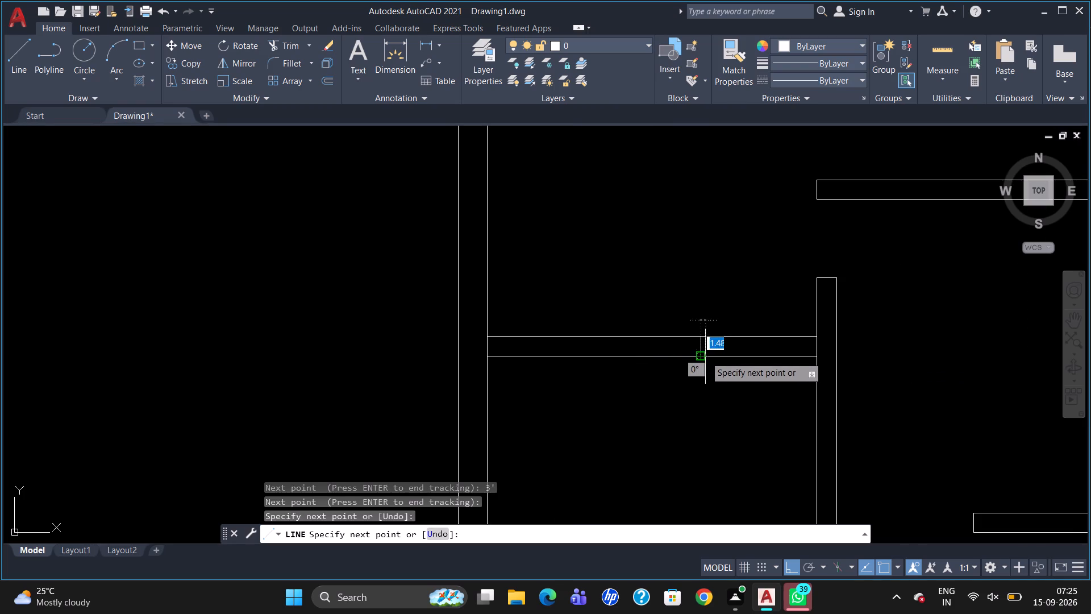
pyautogui.press('Escape')
# Trim both partition lines between the short line and the vertical partition to leave a 3' door opening.
pyautogui.write('TR')
pyautogui.press('Return')
pyautogui.press('Return')
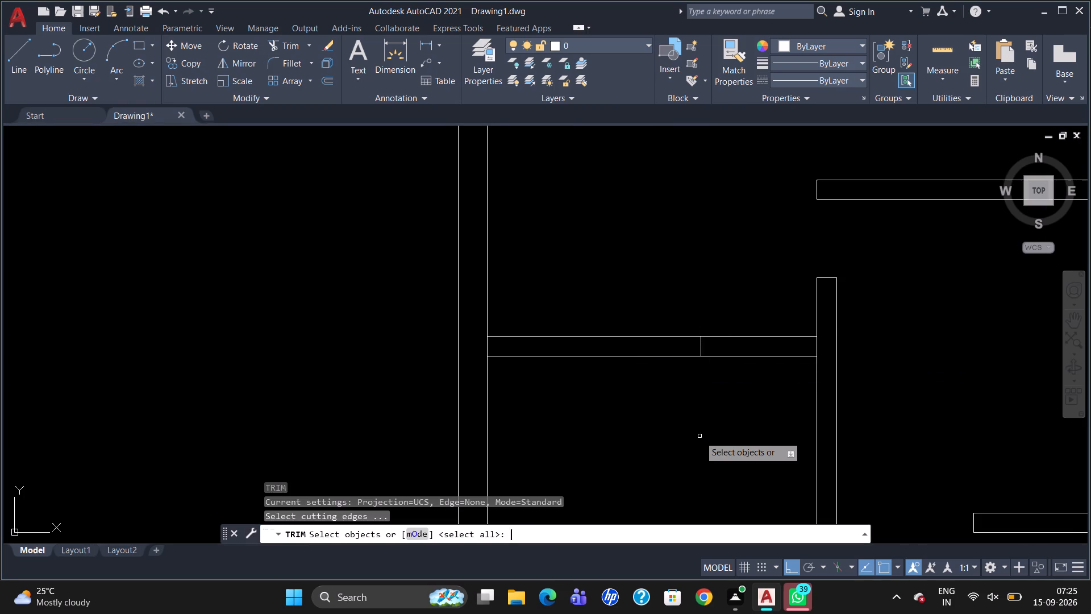
pyautogui.moveTo(736, 294); pyautogui.dragTo(756, 391)
pyautogui.click(756, 391)
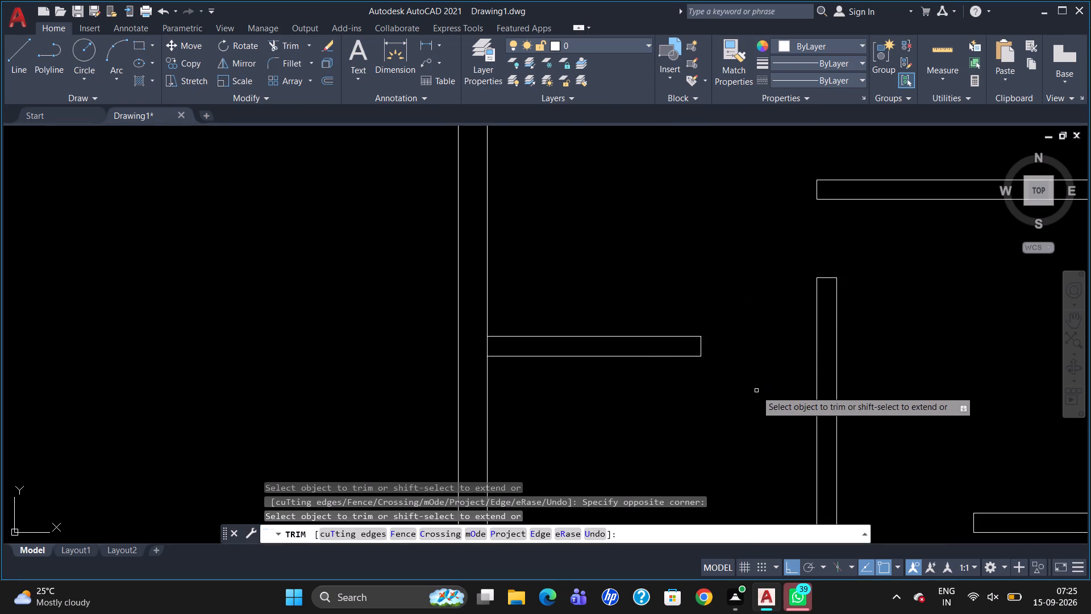
pyautogui.press('Escape')
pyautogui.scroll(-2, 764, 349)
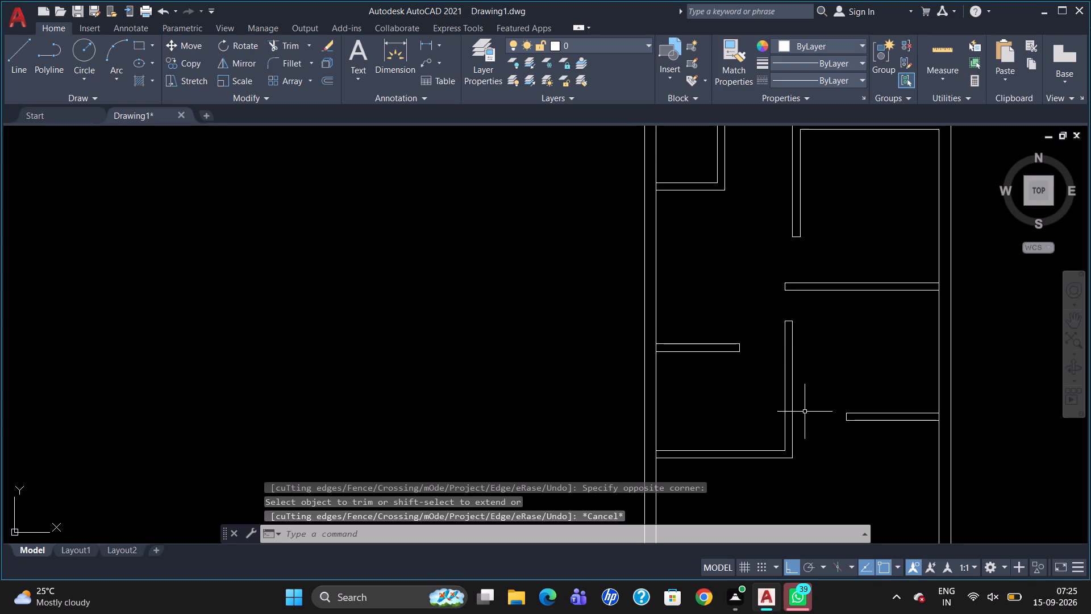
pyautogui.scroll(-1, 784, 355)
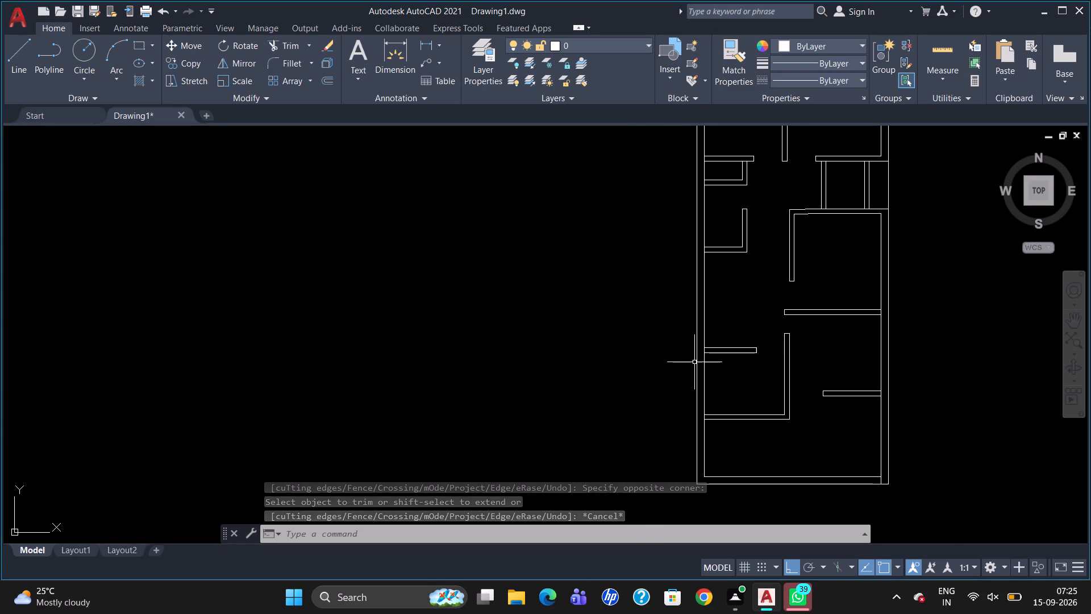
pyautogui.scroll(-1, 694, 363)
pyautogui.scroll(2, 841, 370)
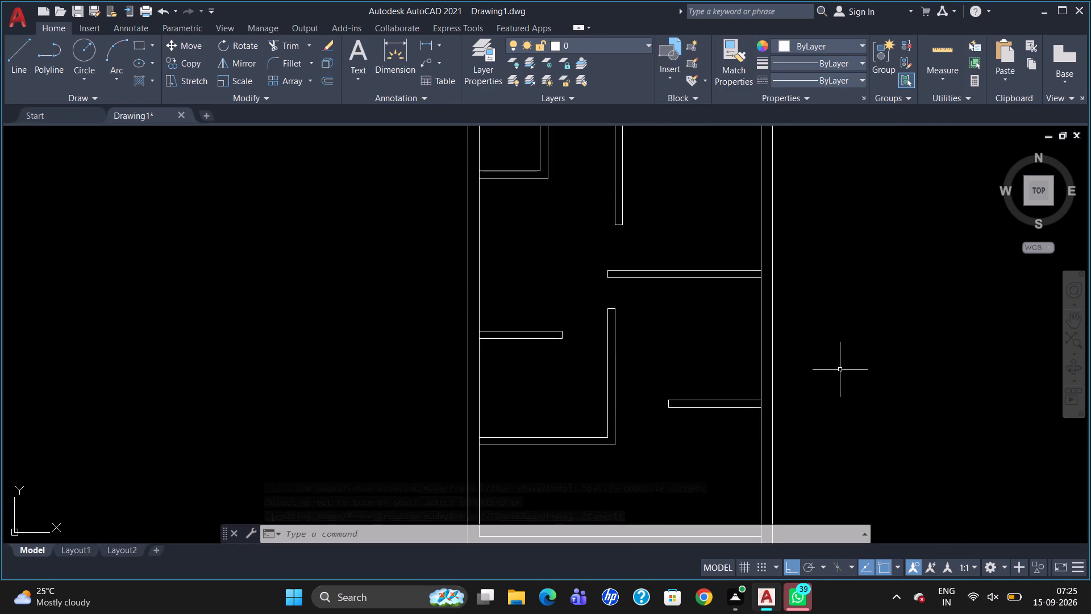
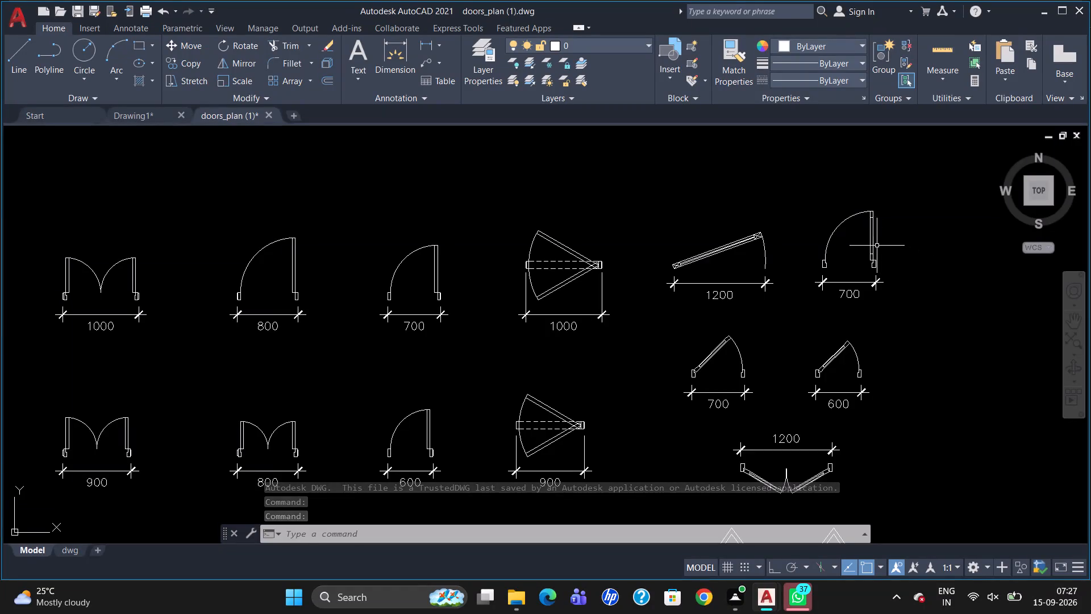
# Copy the 700 single door at the right end of the doors_plan top row and paste it beside Drawing1's lower-right plan corner.
pyautogui.click(873, 243)
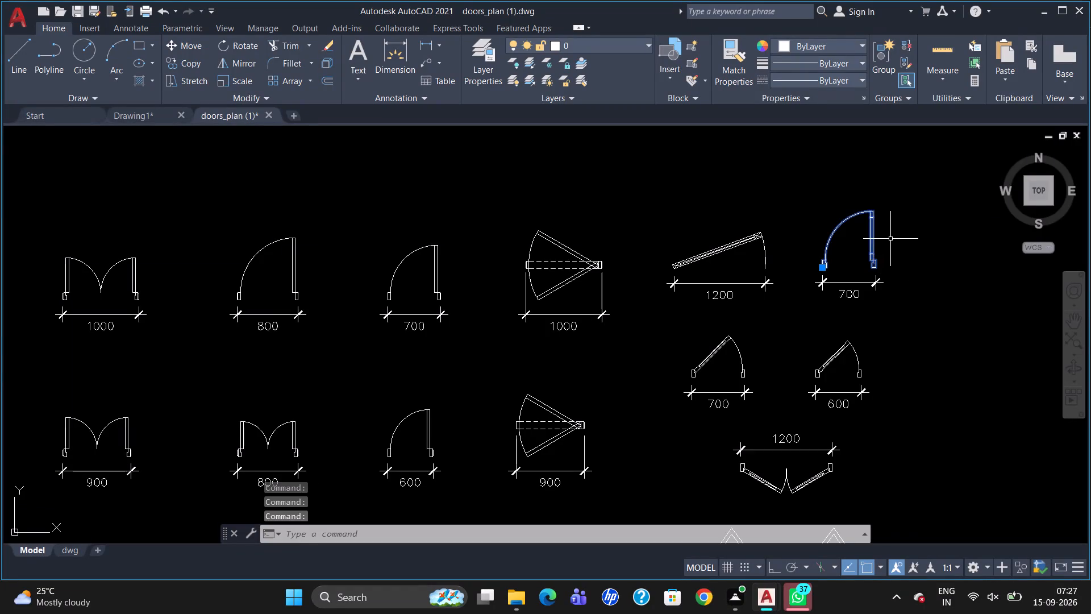
pyautogui.hotkey('ctrl', 'c')
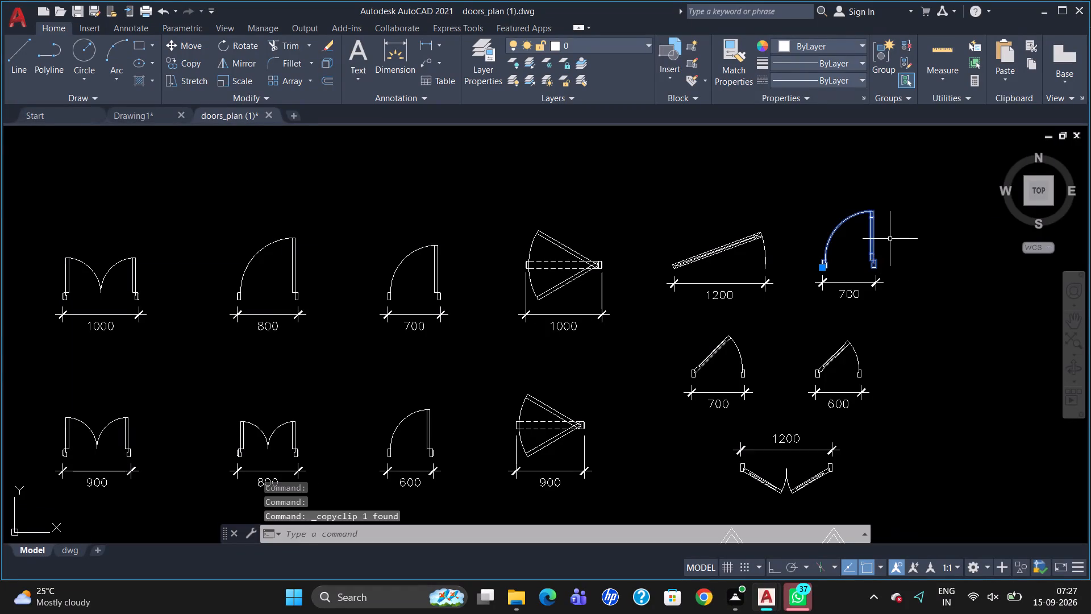
pyautogui.scroll(-2, 436, 283)
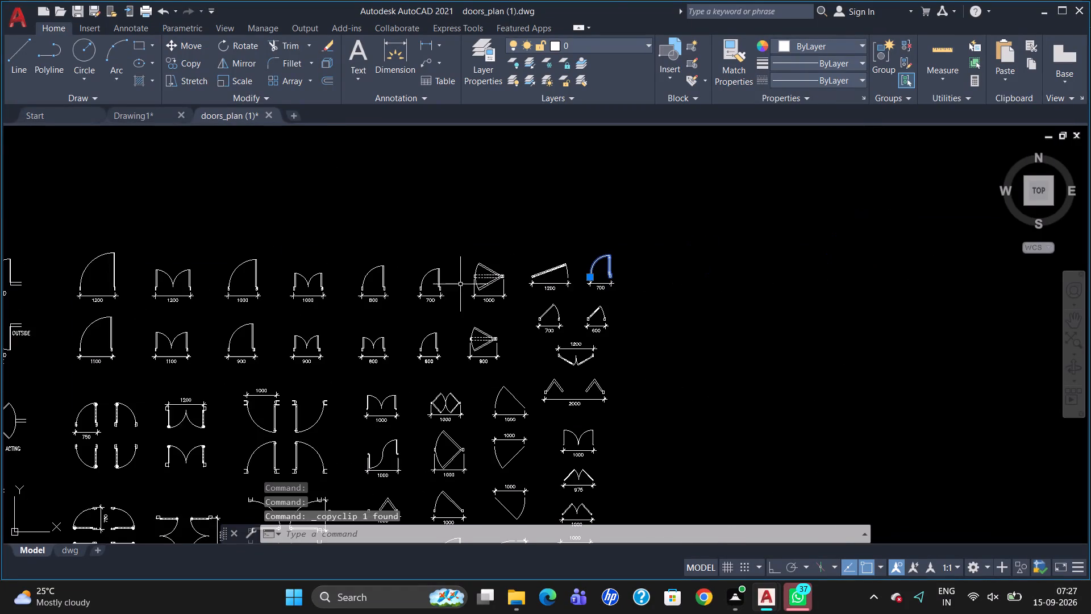
pyautogui.scroll(-2, 786, 173)
pyautogui.scroll(2, 369, 150)
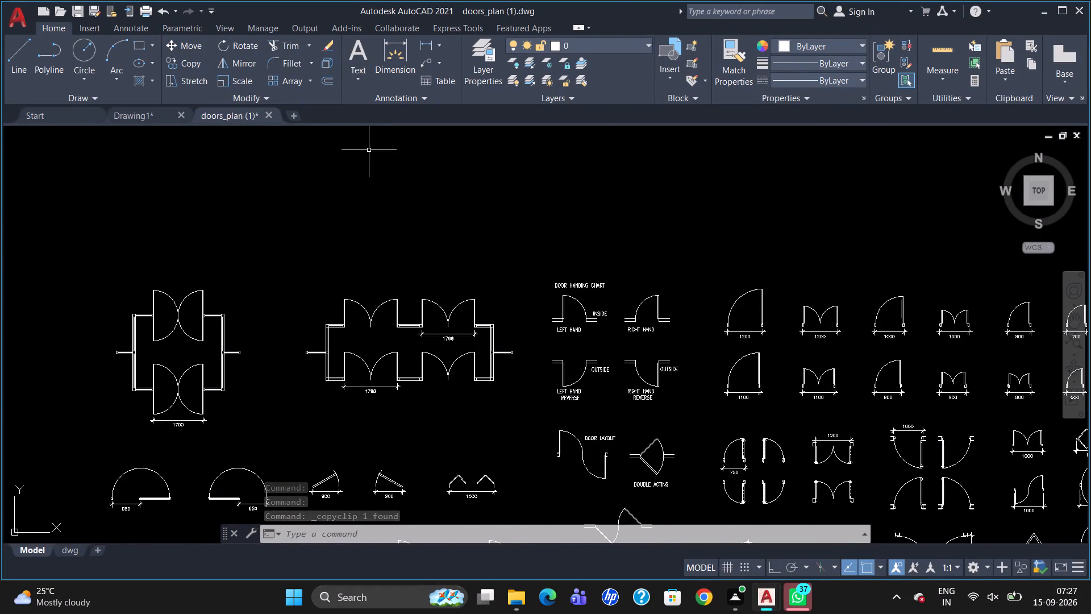
pyautogui.scroll(-2, 369, 150)
pyautogui.click(126, 111)
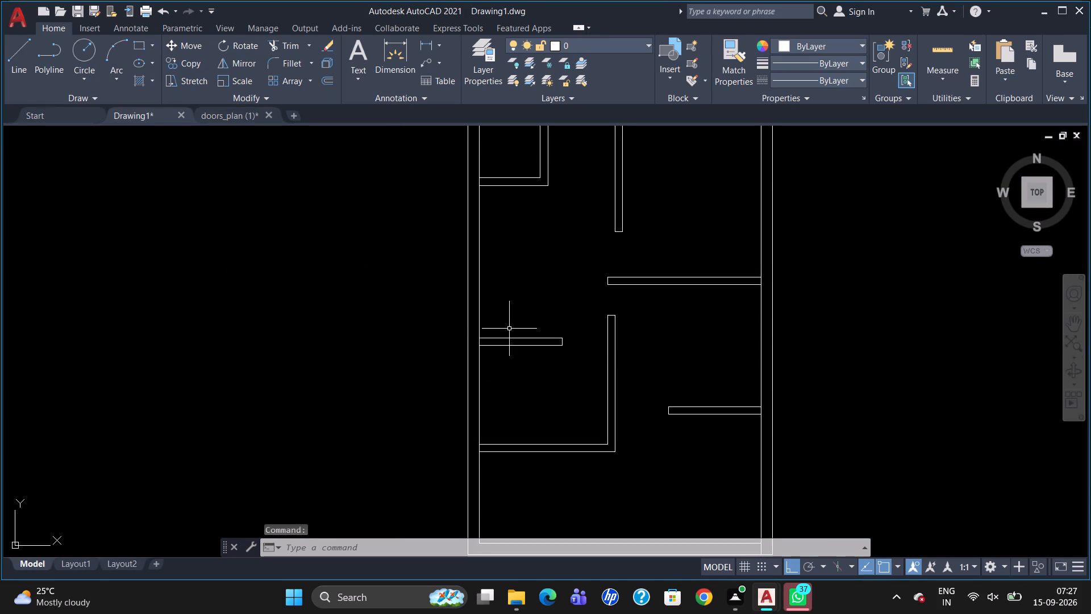
pyautogui.hotkey('ctrl', 'v')
pyautogui.scroll(-2, 497, 342)
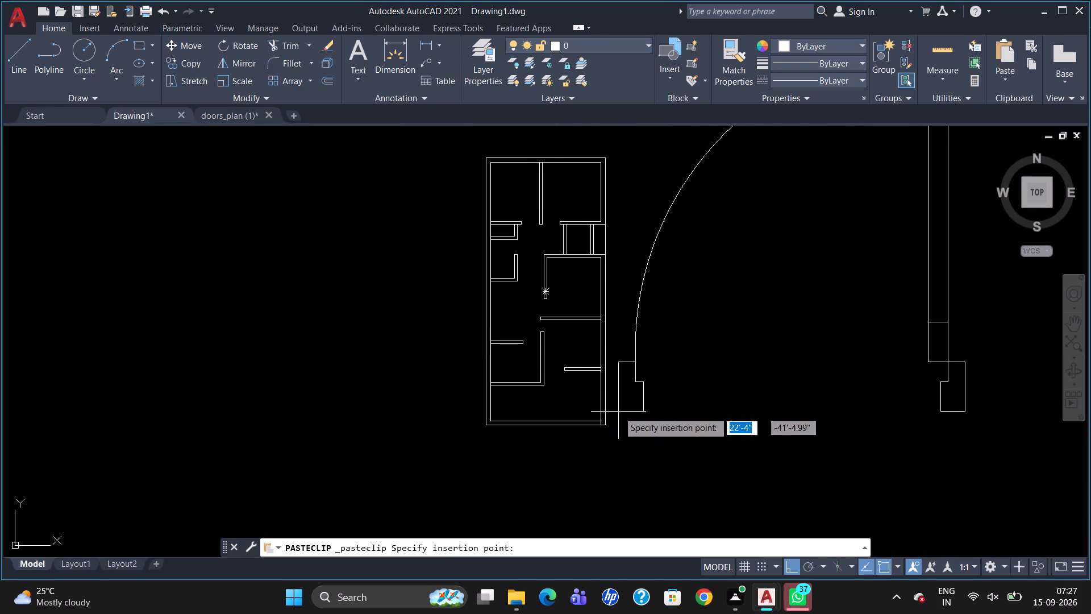
pyautogui.click(626, 409)
# Scale the pasted door down freehand about its lower-left jamb corner to a small fraction of its size.
pyautogui.click(627, 405)
pyautogui.press('s')
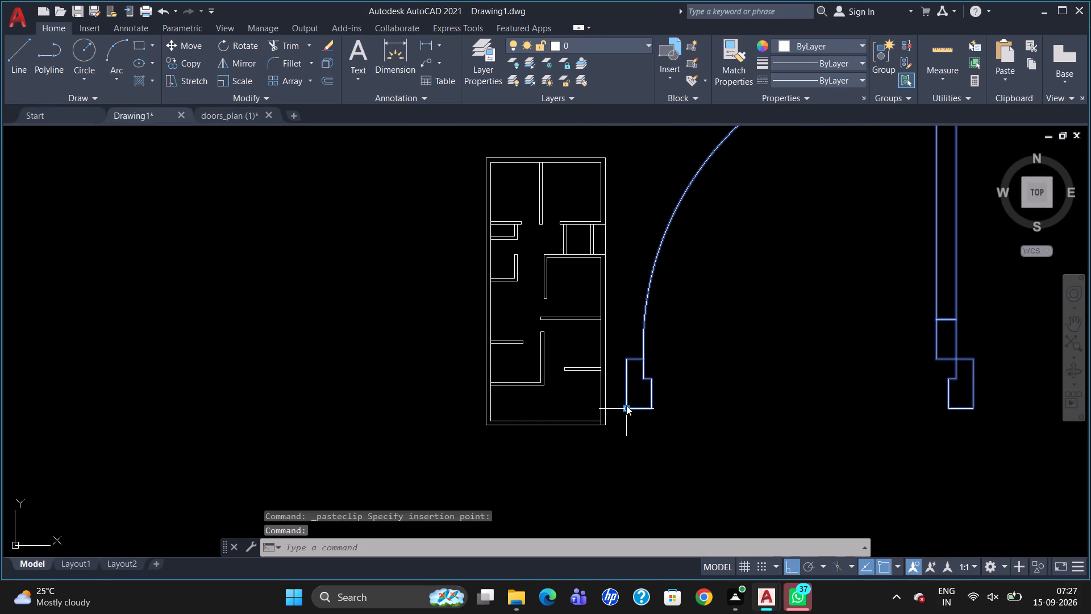
pyautogui.press('c')
pyautogui.press('Return')
pyautogui.click(626, 406)
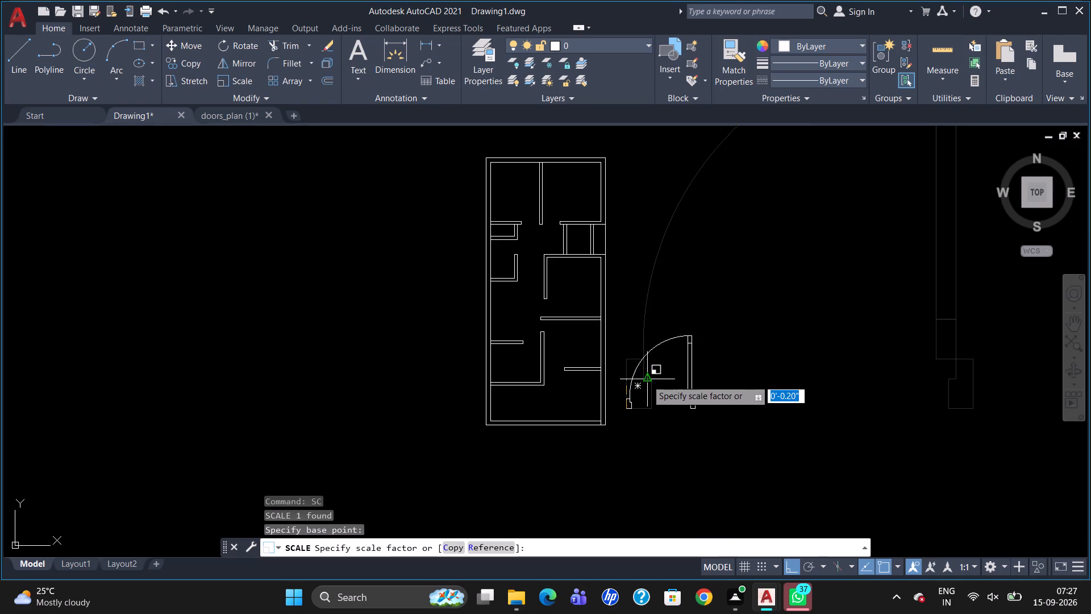
pyautogui.click(636, 396)
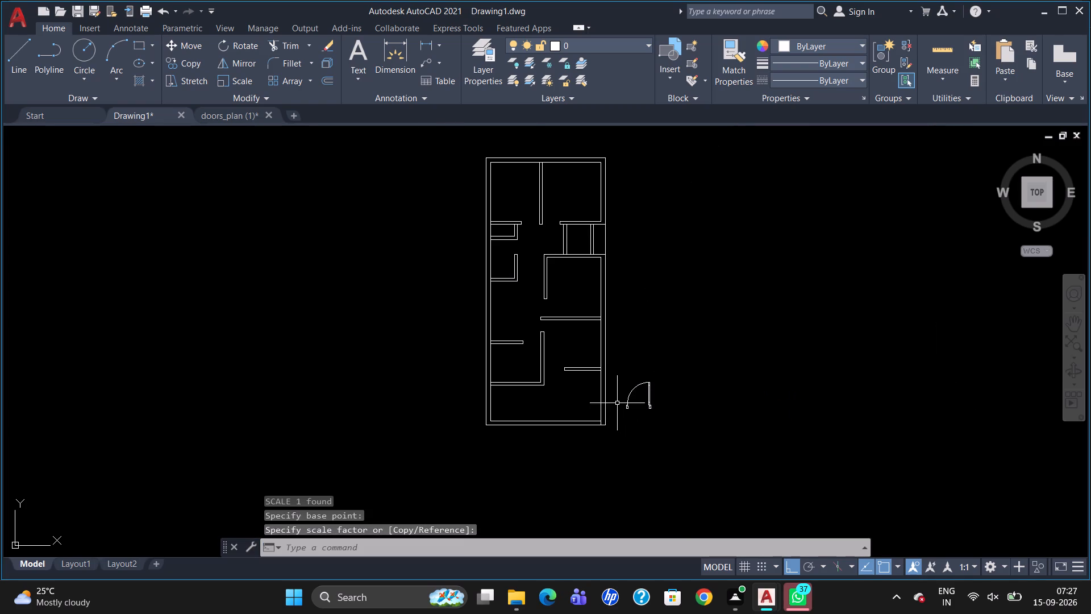
# Scale the door down again freehand about its lower-left jamb corner, to roughly a third of its size.
pyautogui.scroll(2, 618, 403)
pyautogui.click(639, 417)
pyautogui.press('s')
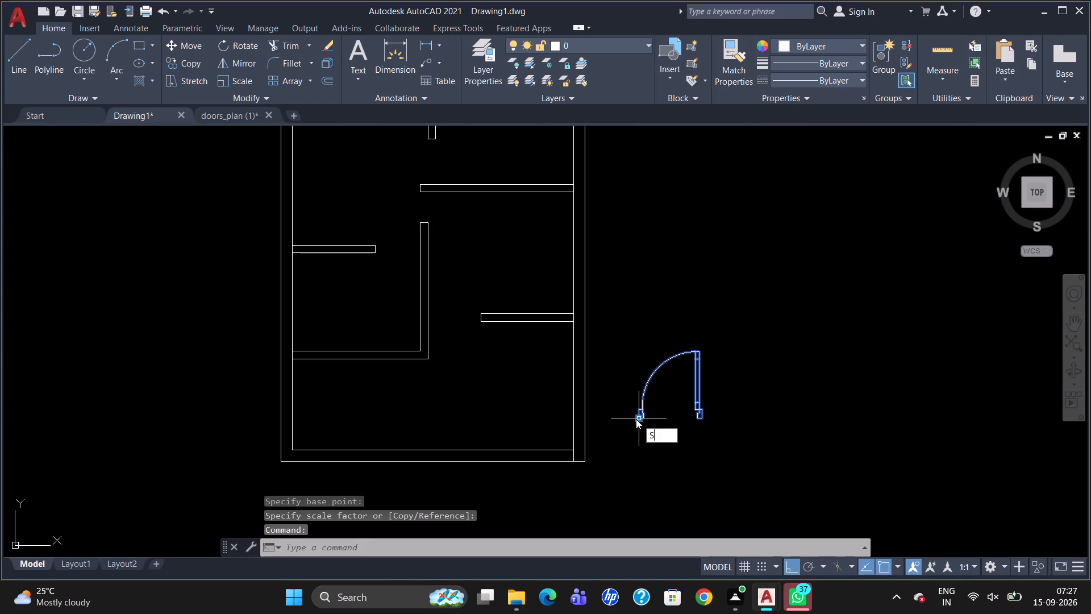
pyautogui.press('c')
pyautogui.press('Return')
pyautogui.click(636, 419)
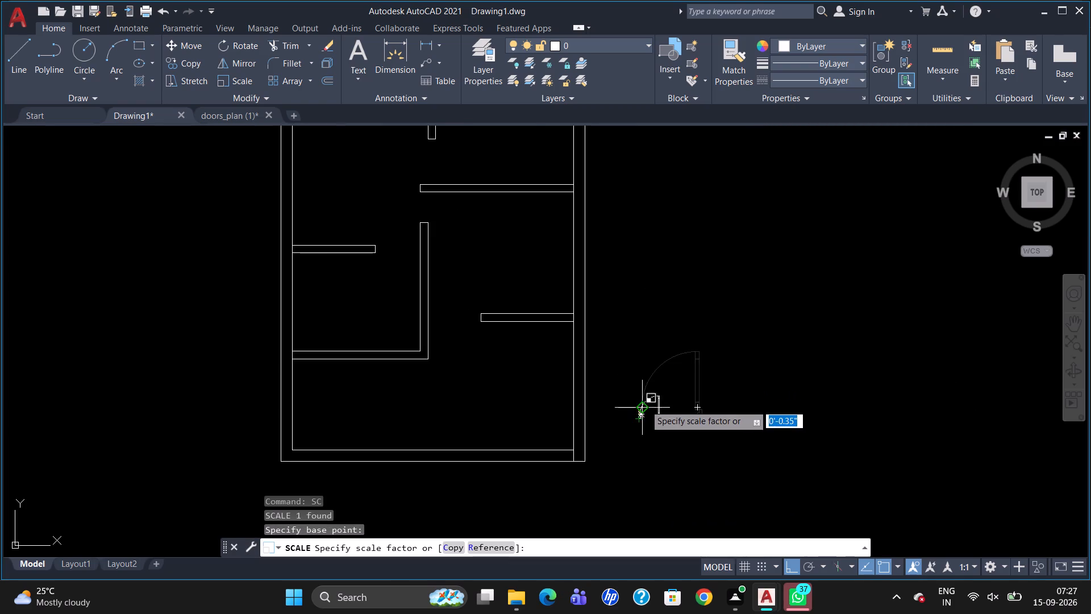
pyautogui.click(647, 405)
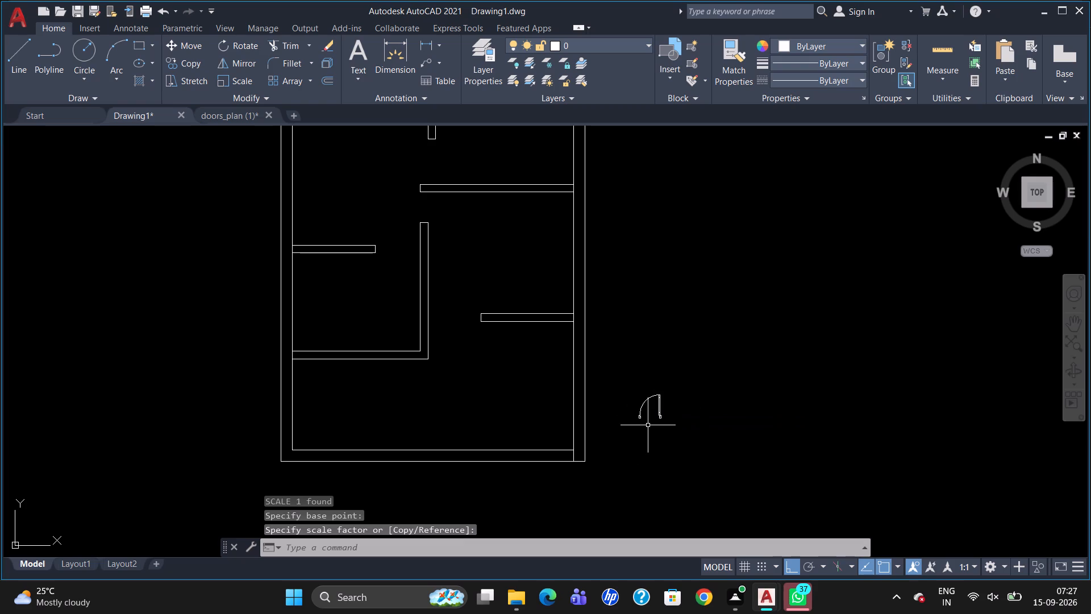
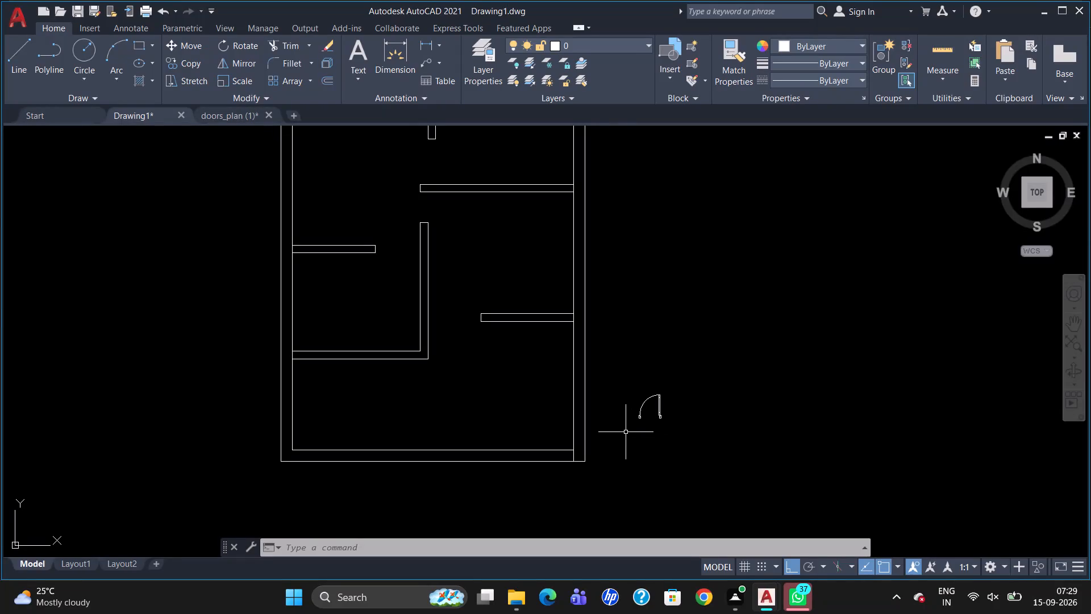
# Copy the scaled-down door beside the plan to the upper-left room's opening, its left jamb at the wall end, with polar tracking instead of ortho.
pyautogui.scroll(-2, 656, 366)
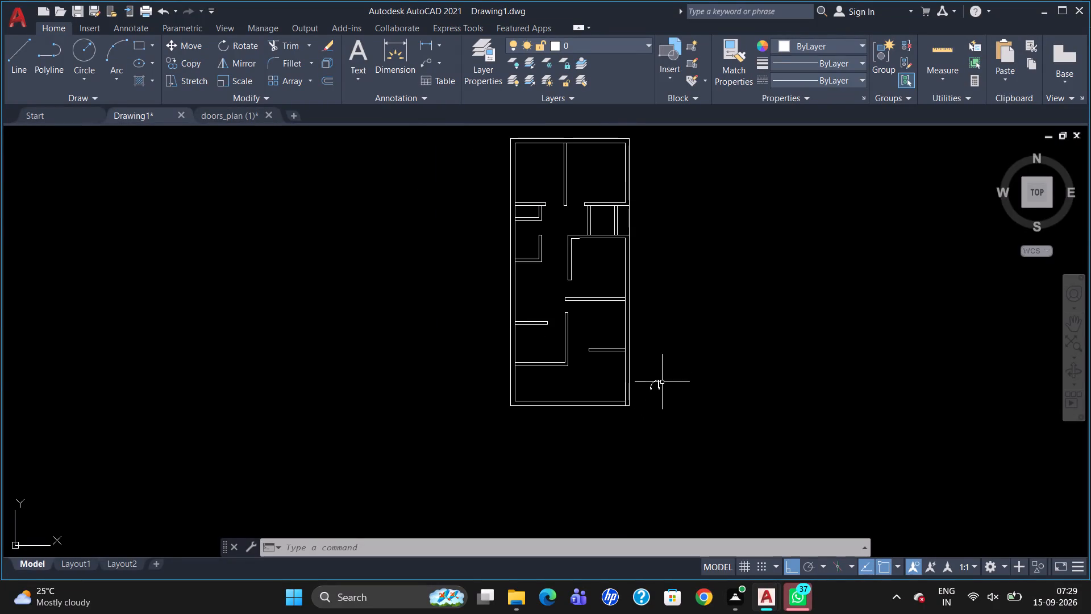
pyautogui.scroll(2, 506, 196)
pyautogui.scroll(-1, 609, 273)
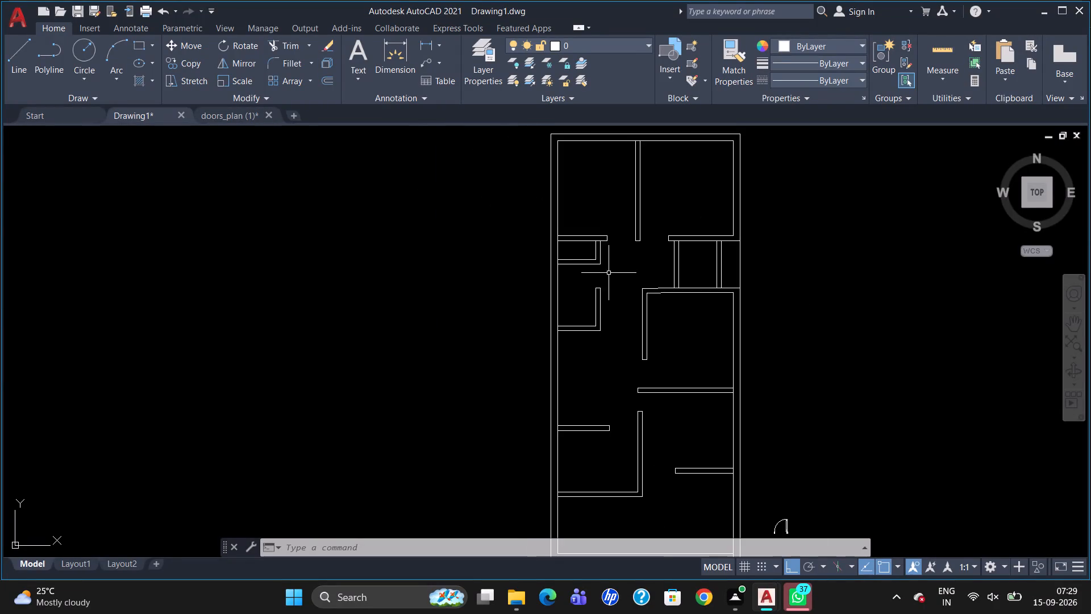
pyautogui.click(788, 521)
pyautogui.write('CO')
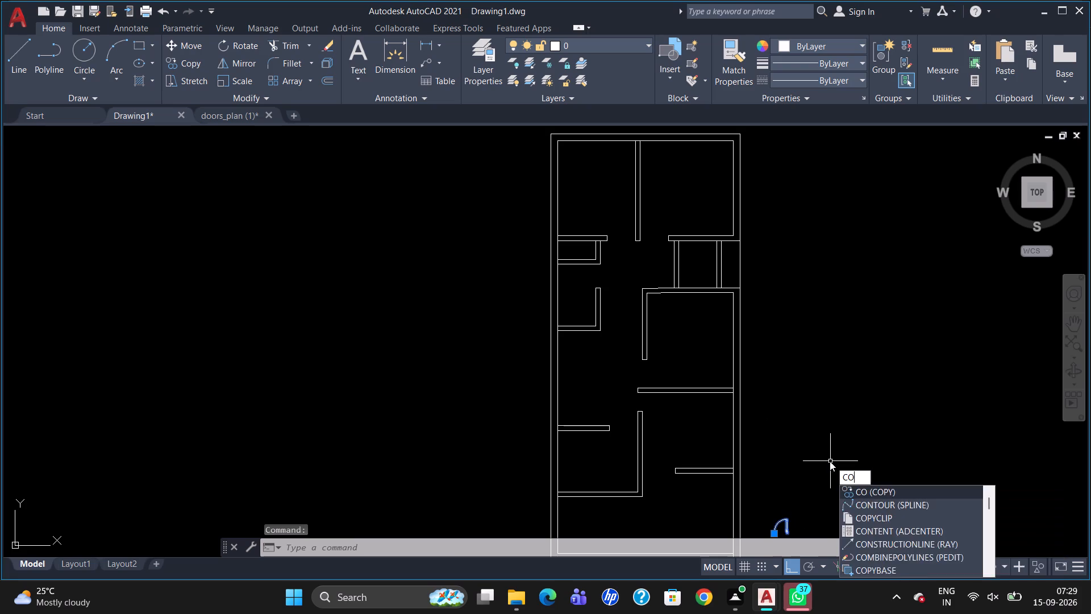
pyautogui.press('Return')
pyautogui.scroll(-1, 800, 445)
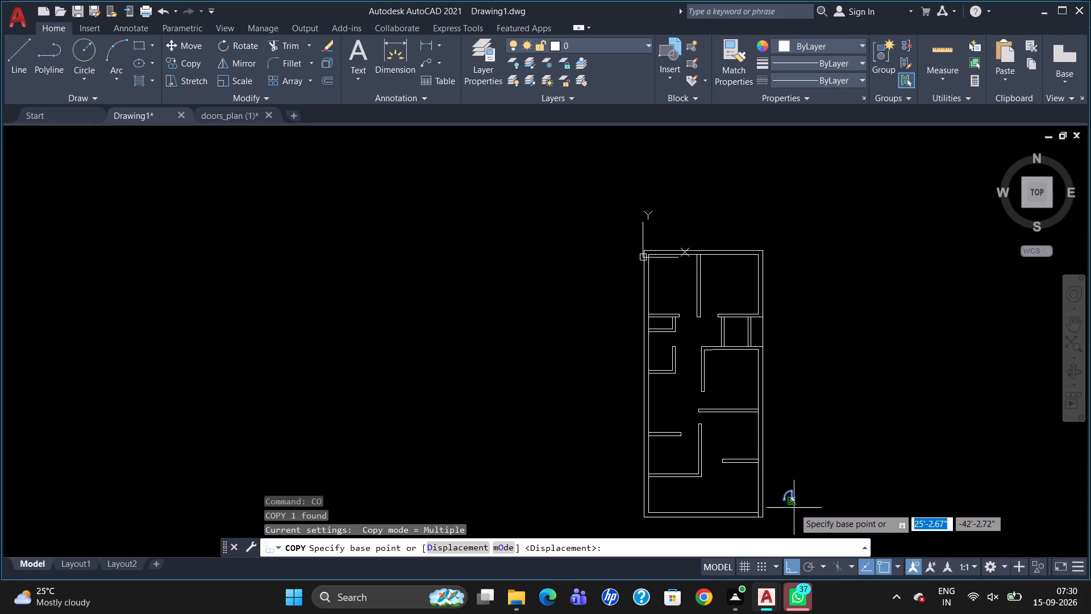
pyautogui.click(794, 506)
pyautogui.scroll(3, 671, 308)
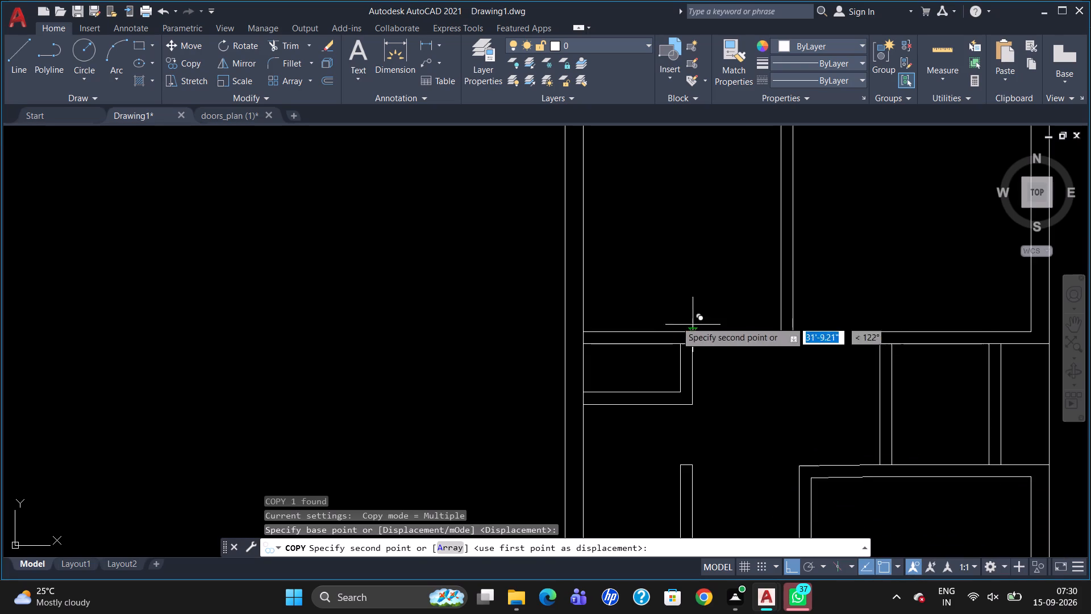
pyautogui.click(813, 571)
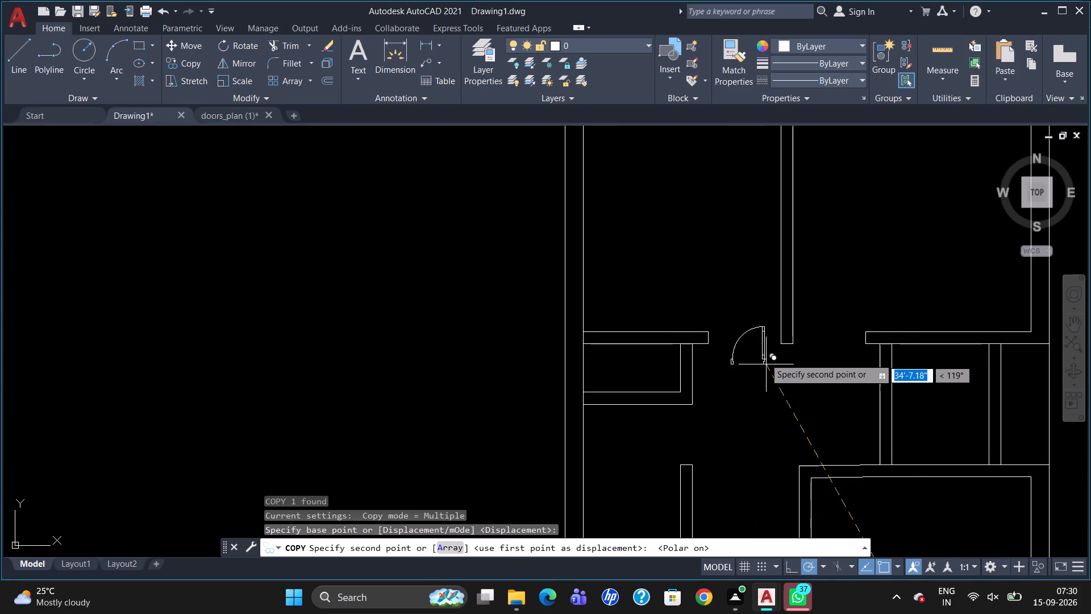
pyautogui.scroll(3, 764, 358)
pyautogui.scroll(1, 799, 288)
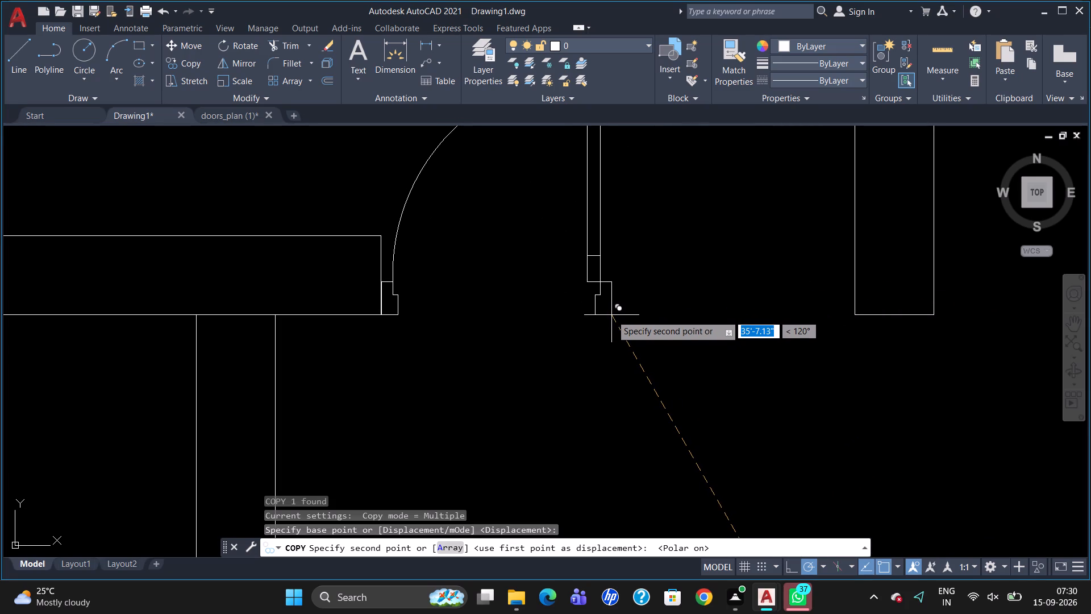
pyautogui.click(611, 314)
pyautogui.press('Escape')
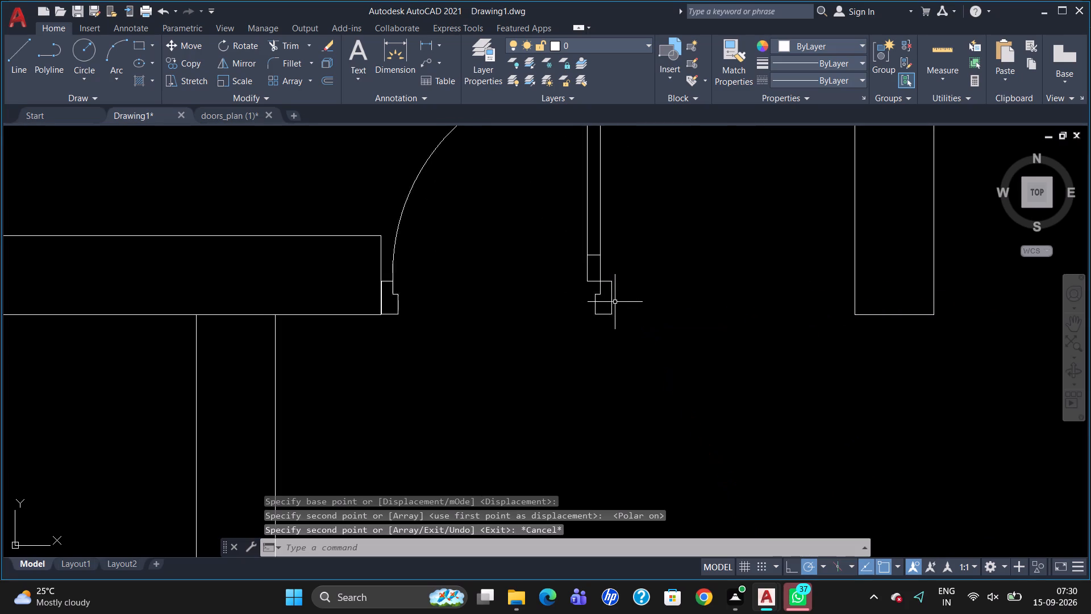
# Scale the copied door up freehand about its lower-left jamb corner to span the upper-left room's opening to the central partition.
pyautogui.click(610, 304)
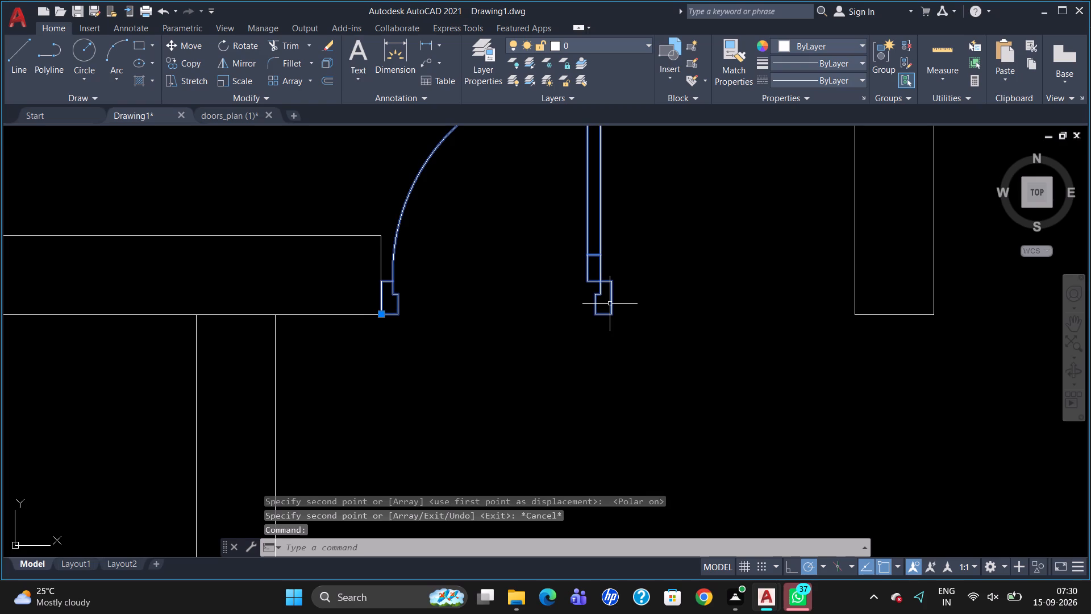
pyautogui.write('SC')
pyautogui.press('Return')
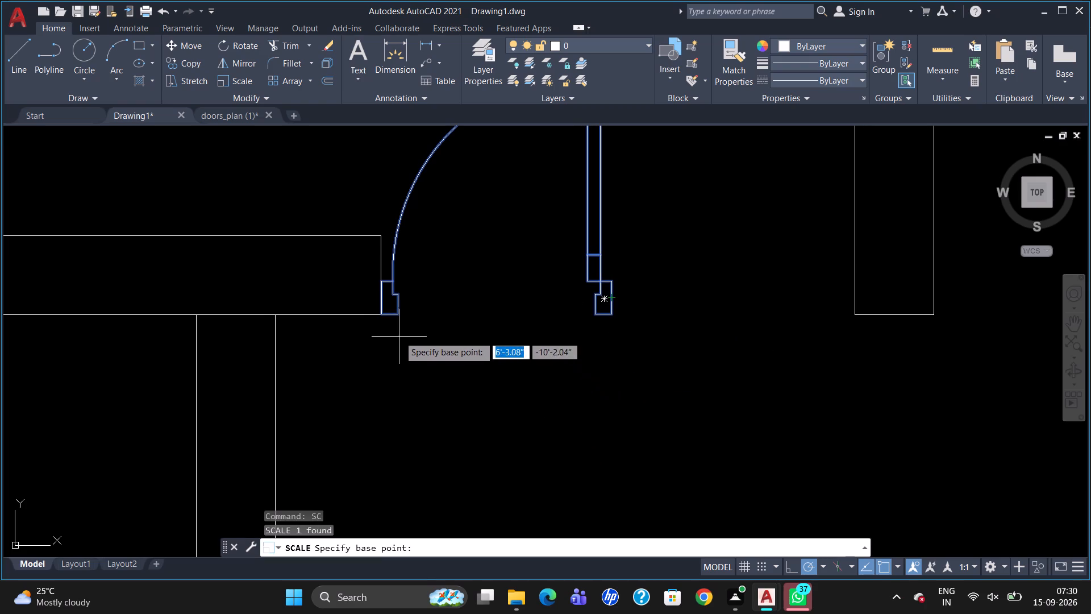
pyautogui.click(382, 313)
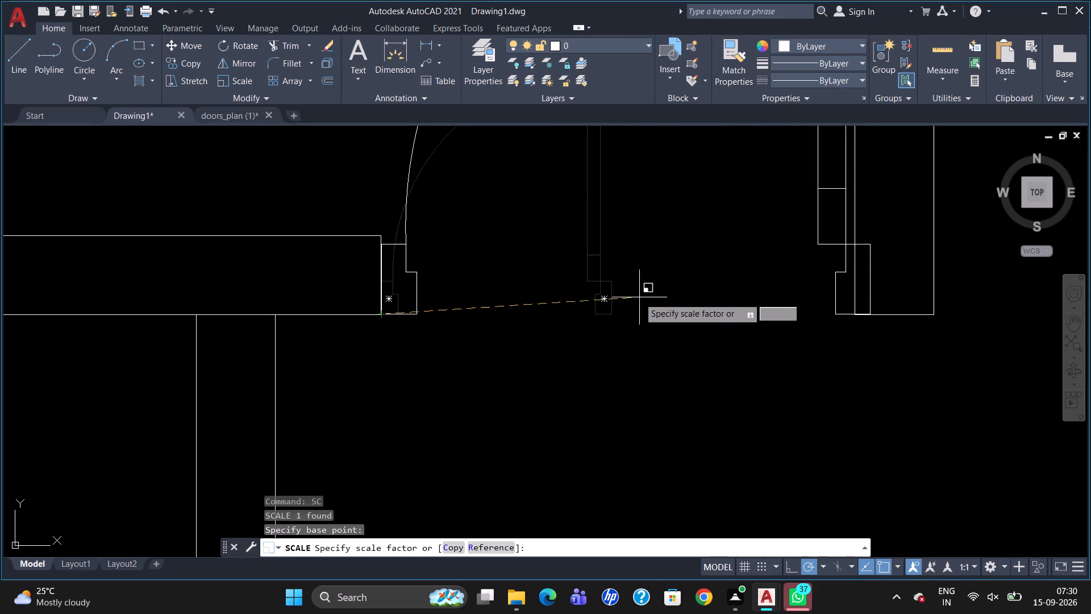
pyautogui.click(631, 297)
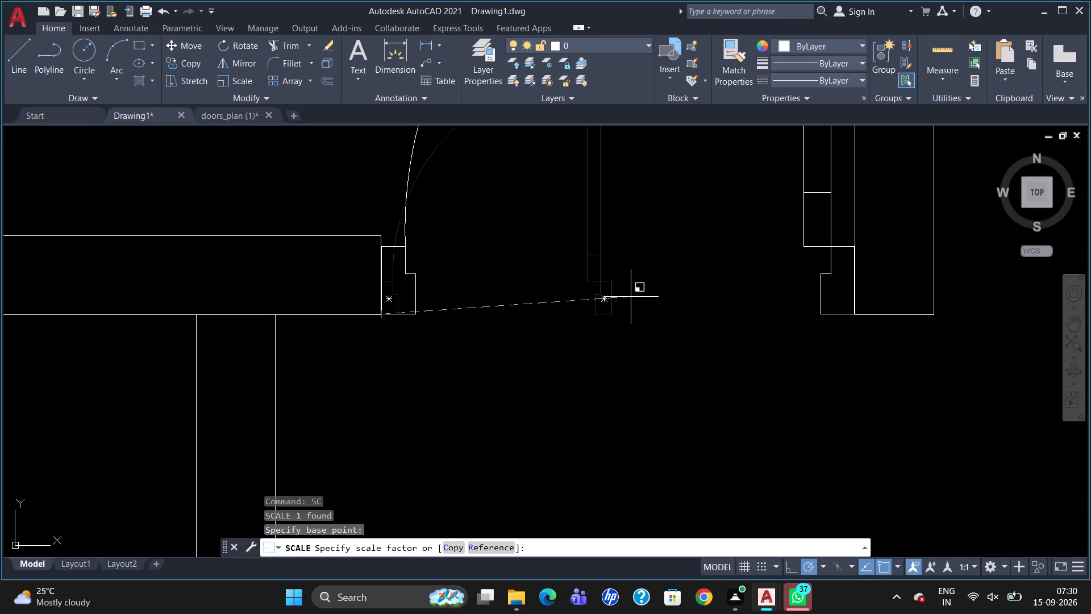
# Mirror the small door outside the plan's lower-right corner about a vertical line to its right, keeping the original.
pyautogui.scroll(-6, 633, 301)
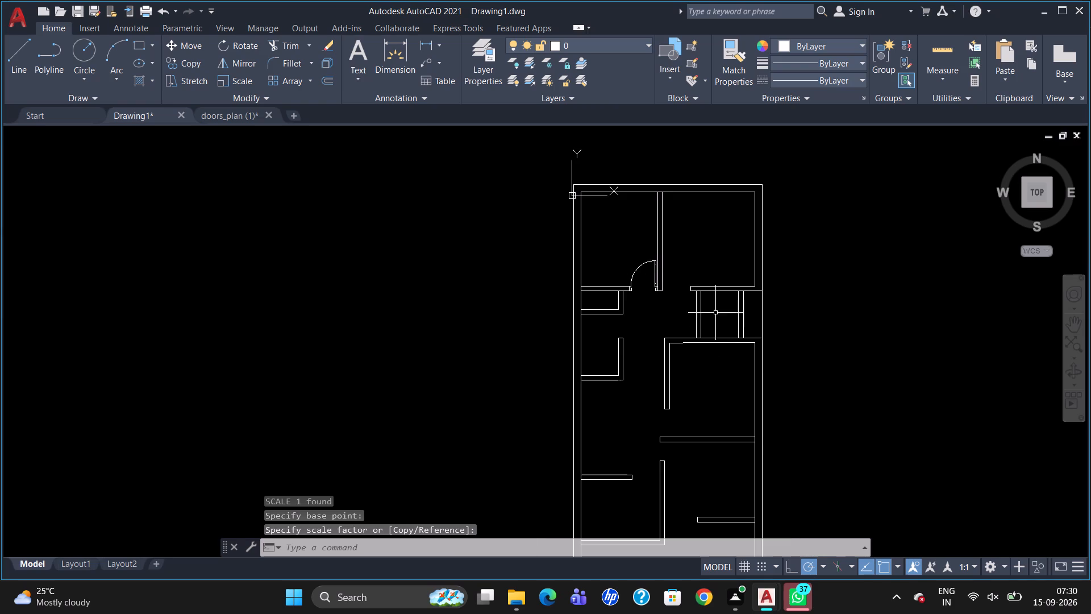
pyautogui.scroll(-2, 663, 246)
pyautogui.scroll(2, 708, 368)
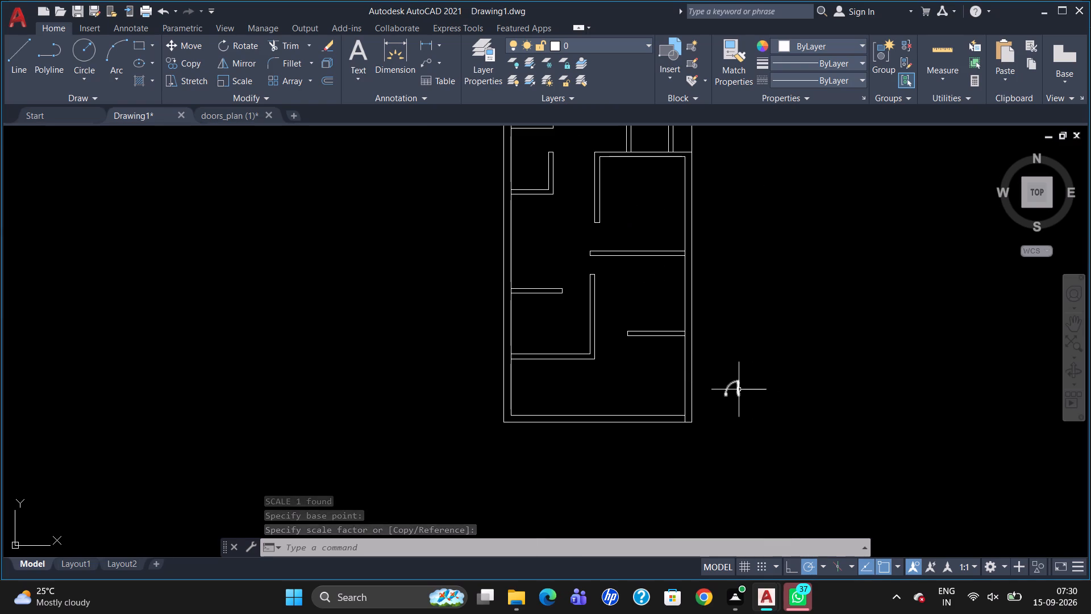
pyautogui.click(739, 389)
pyautogui.write('MI')
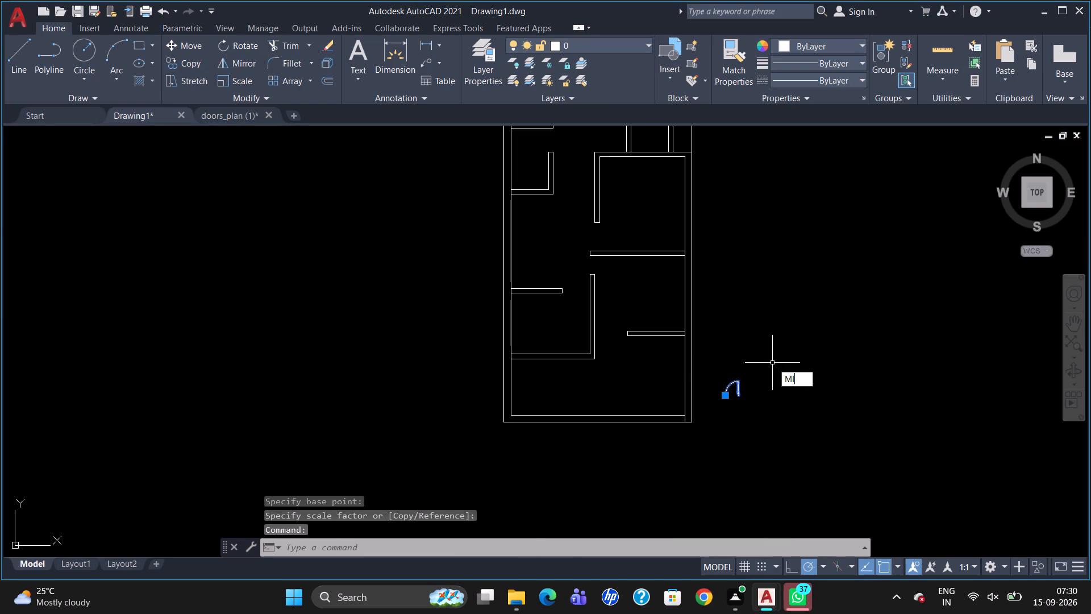
pyautogui.press('Return')
pyautogui.moveTo(772, 362); pyautogui.dragTo(776, 379)
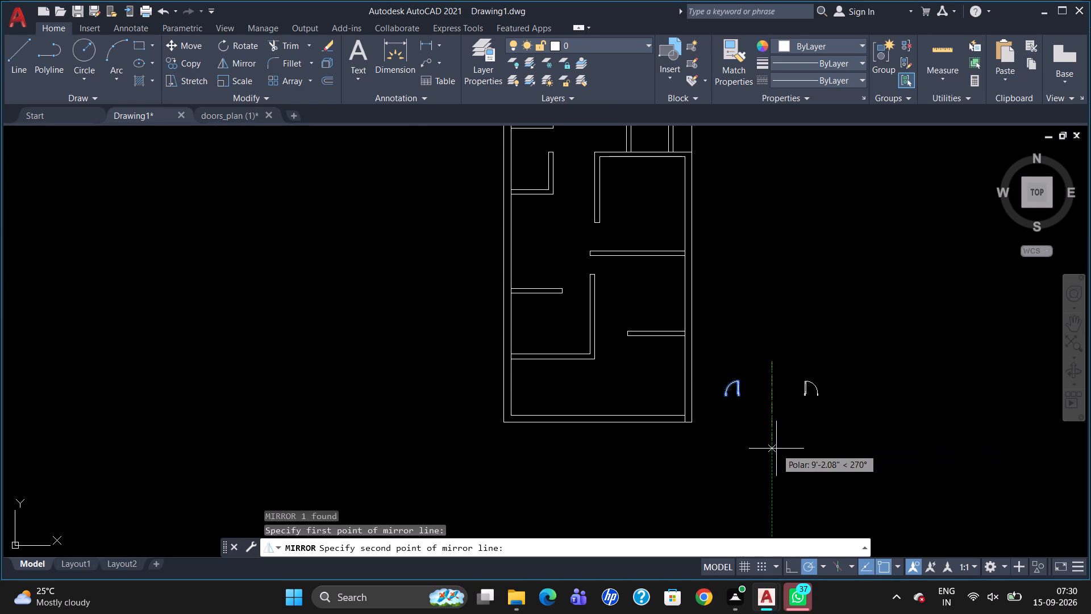
pyautogui.click(776, 449)
pyautogui.moveTo(792, 498); pyautogui.dragTo(776, 449)
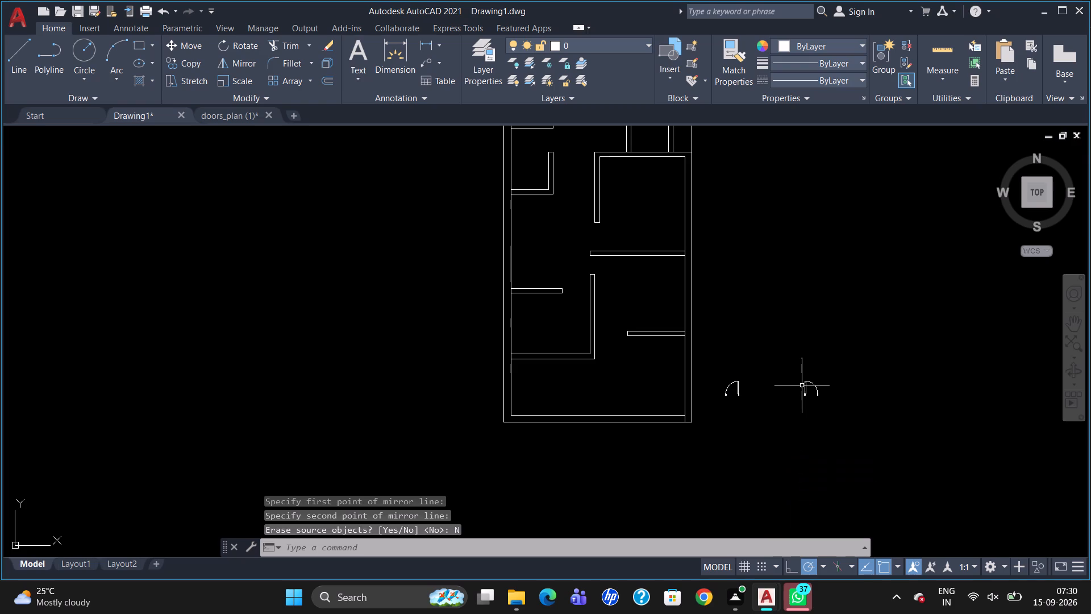
# Copy the mirrored door to the upper-right room's opening, placing its right jamb against the end of the wall.
pyautogui.click(803, 385)
pyautogui.write('CO')
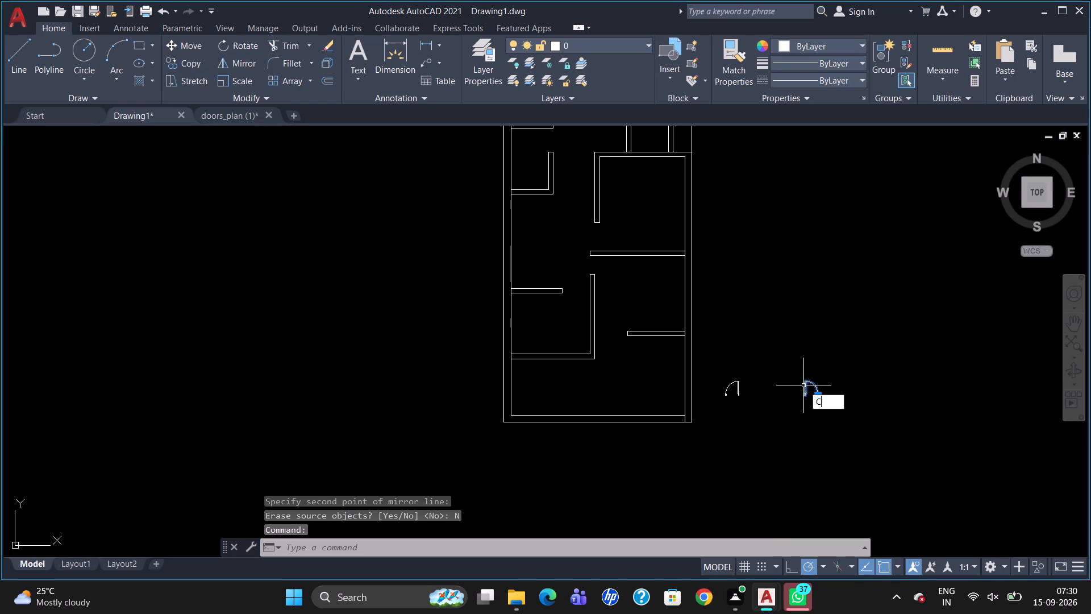
pyautogui.press('Return')
pyautogui.click(806, 398)
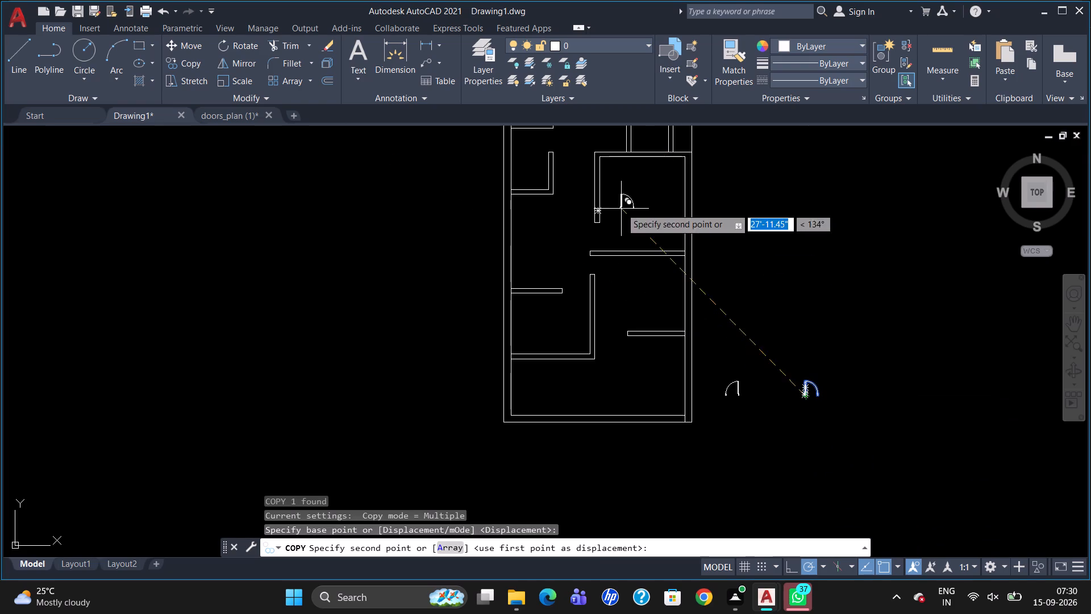
pyautogui.scroll(-2, 646, 281)
pyautogui.scroll(7, 630, 207)
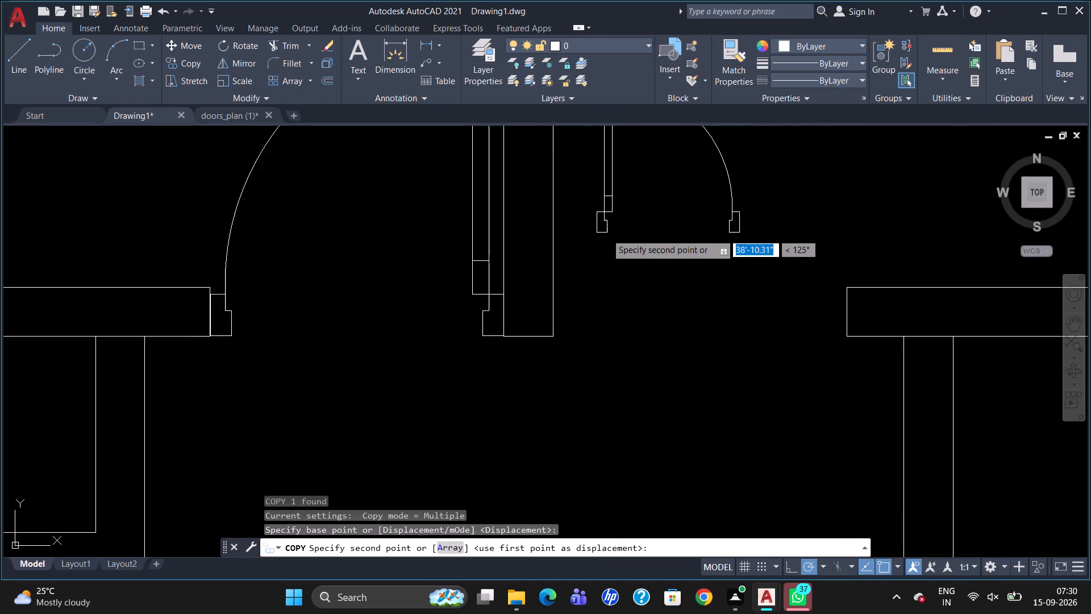
pyautogui.scroll(1, 606, 234)
pyautogui.scroll(-1, 626, 357)
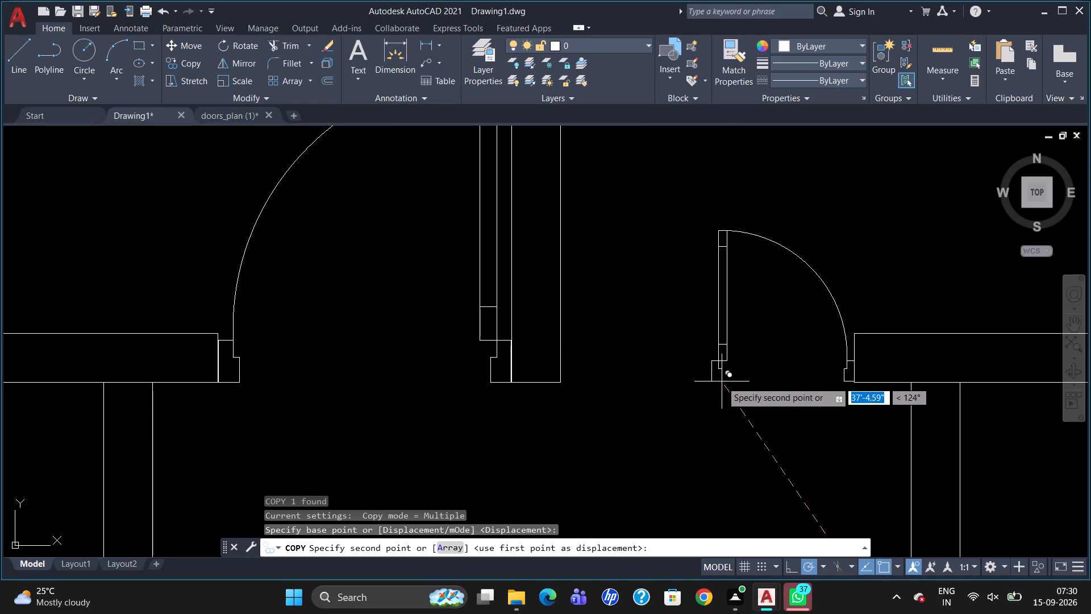
pyautogui.click(722, 382)
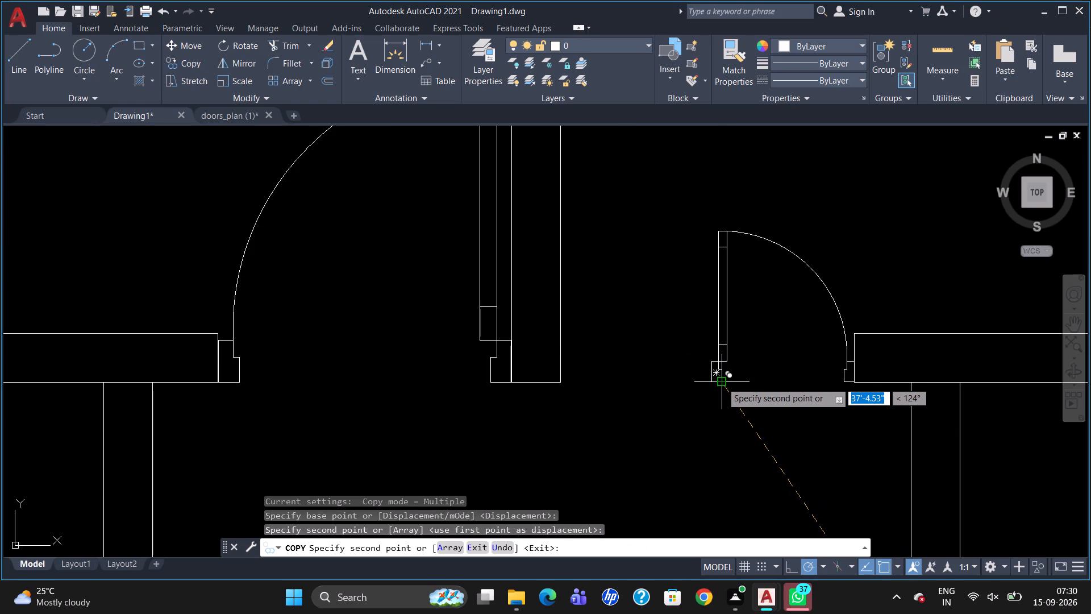
pyautogui.press('Escape')
# Scale the mirrored copy up freehand about its lower-right jamb corner to span the upper-right room's opening to the central partition.
pyautogui.click(718, 383)
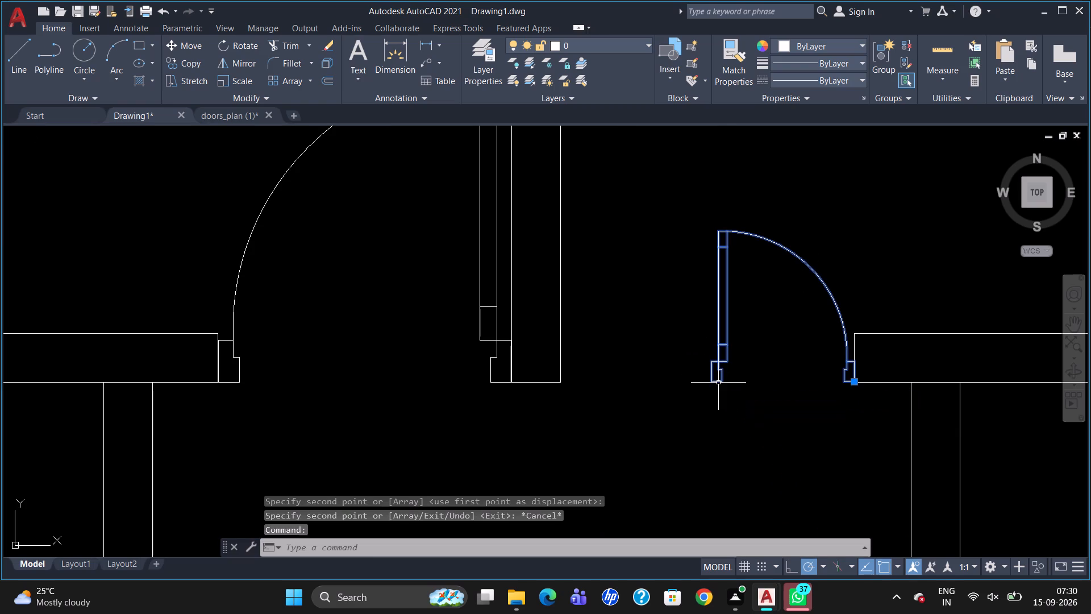
pyautogui.write('DC')
pyautogui.press('BackSpace')
pyautogui.press('BackSpace')
pyautogui.write('SC')
pyautogui.press('Return')
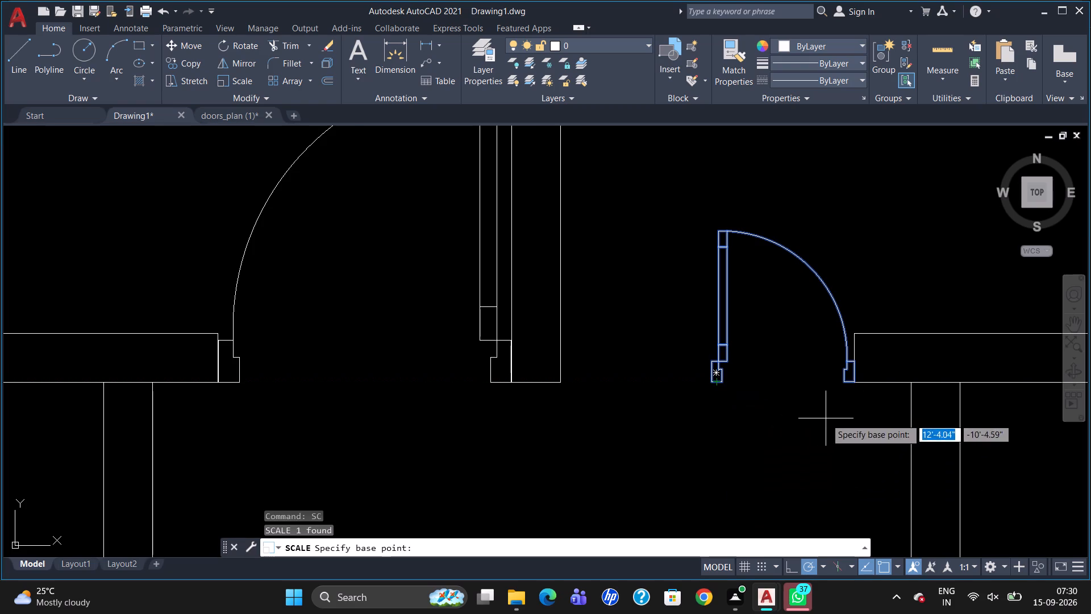
pyautogui.click(856, 380)
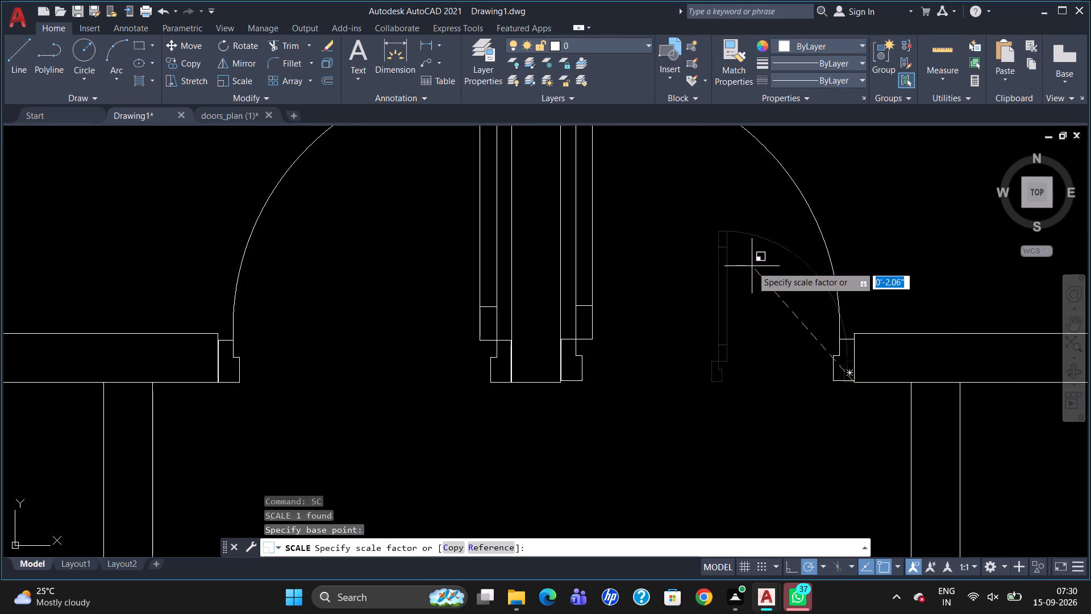
pyautogui.click(752, 266)
# Copy the upper-left room's door straight down into the passage below its opening.
pyautogui.scroll(-5, 752, 266)
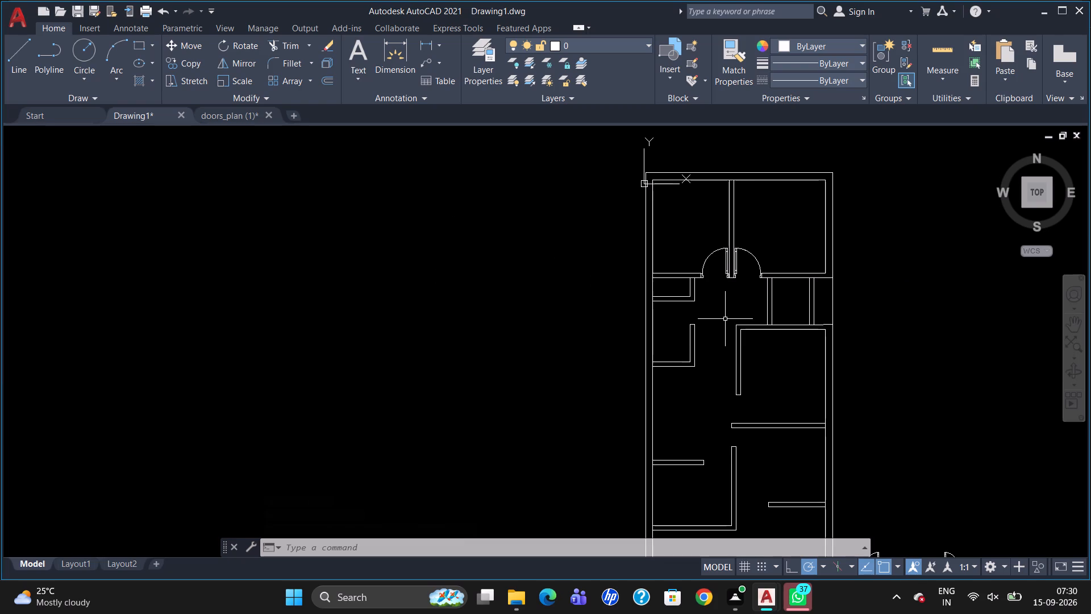
pyautogui.click(727, 258)
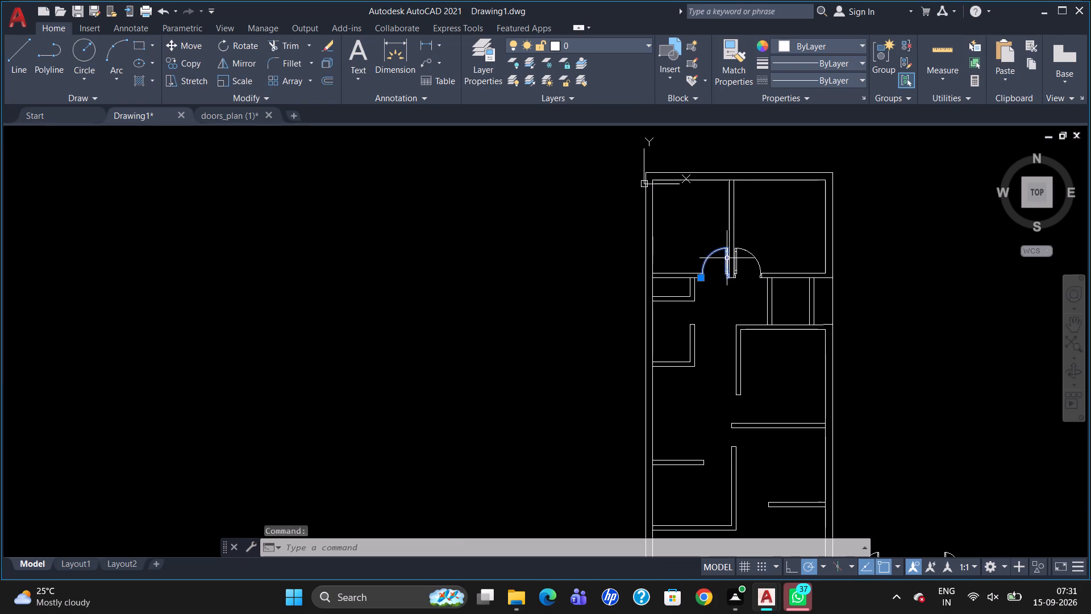
pyautogui.write('CO')
pyautogui.press('Return')
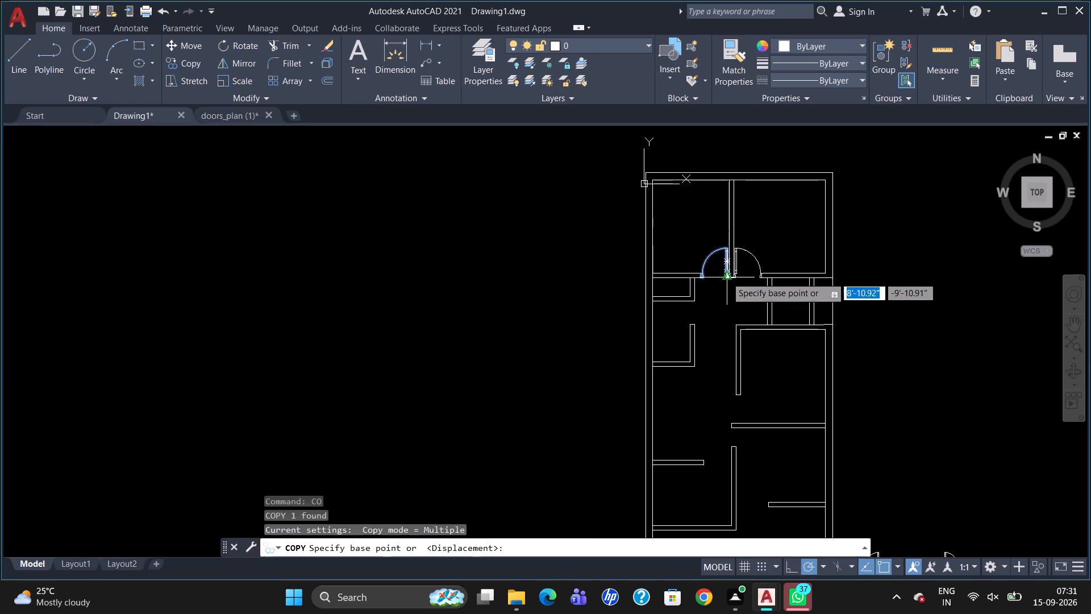
pyautogui.click(726, 275)
pyautogui.click(729, 310)
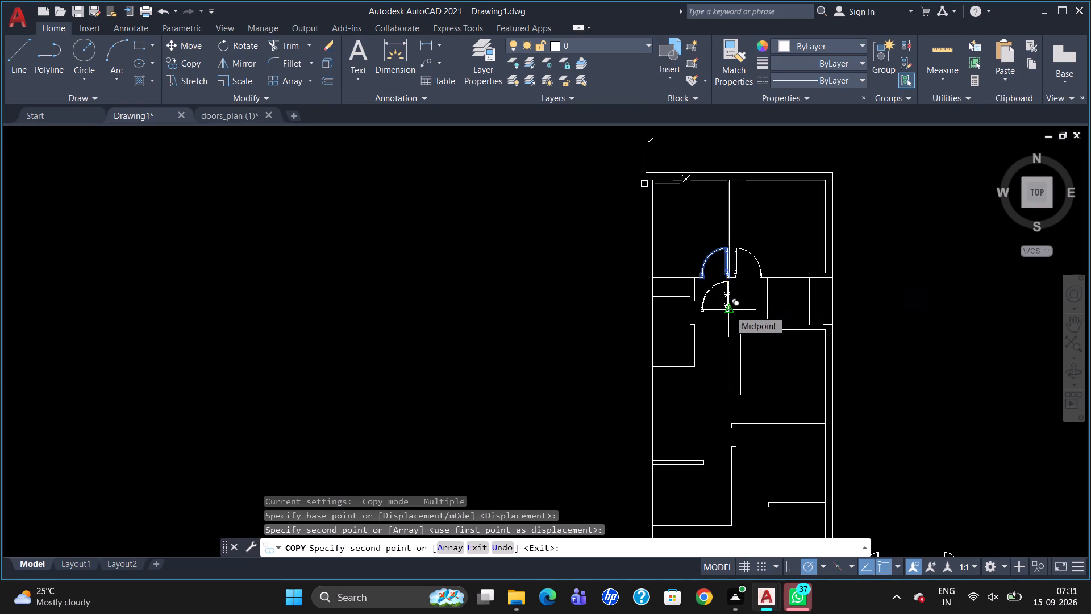
pyautogui.press('Escape')
# Rotate the door copy in the passage about 90° counterclockwise around its lower-right jamb.
pyautogui.click(729, 310)
pyautogui.write('RO')
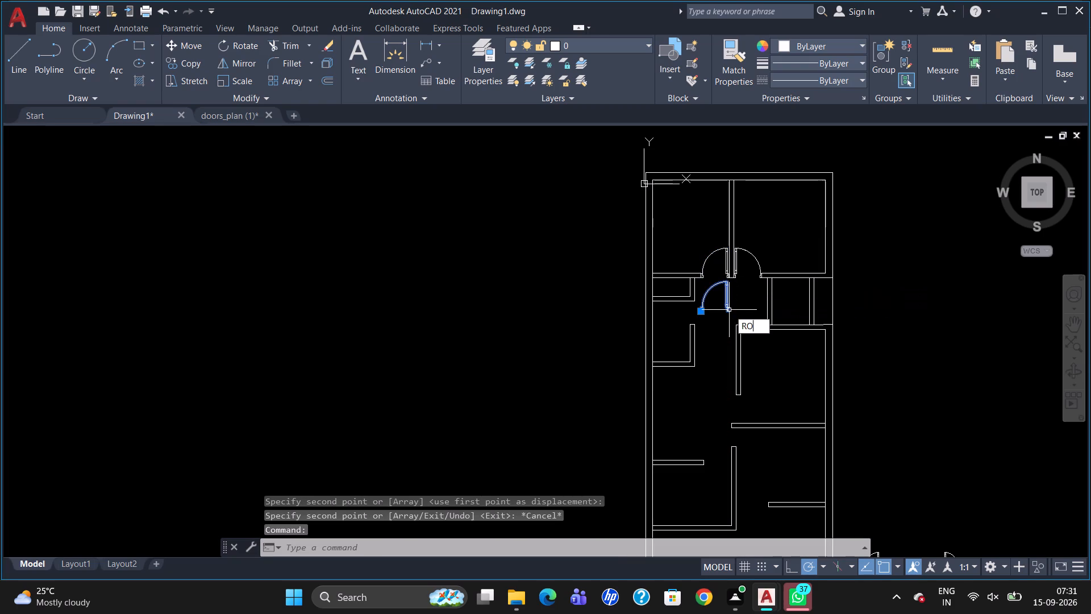
pyautogui.press('Return')
pyautogui.moveTo(728, 310); pyautogui.dragTo(728, 317)
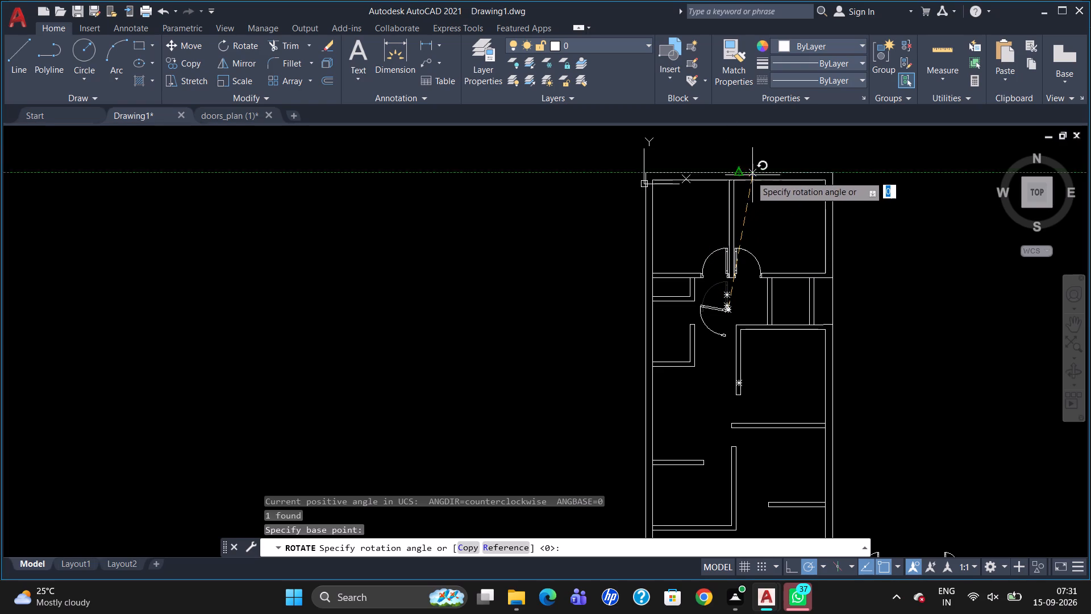
pyautogui.scroll(2, 723, 190)
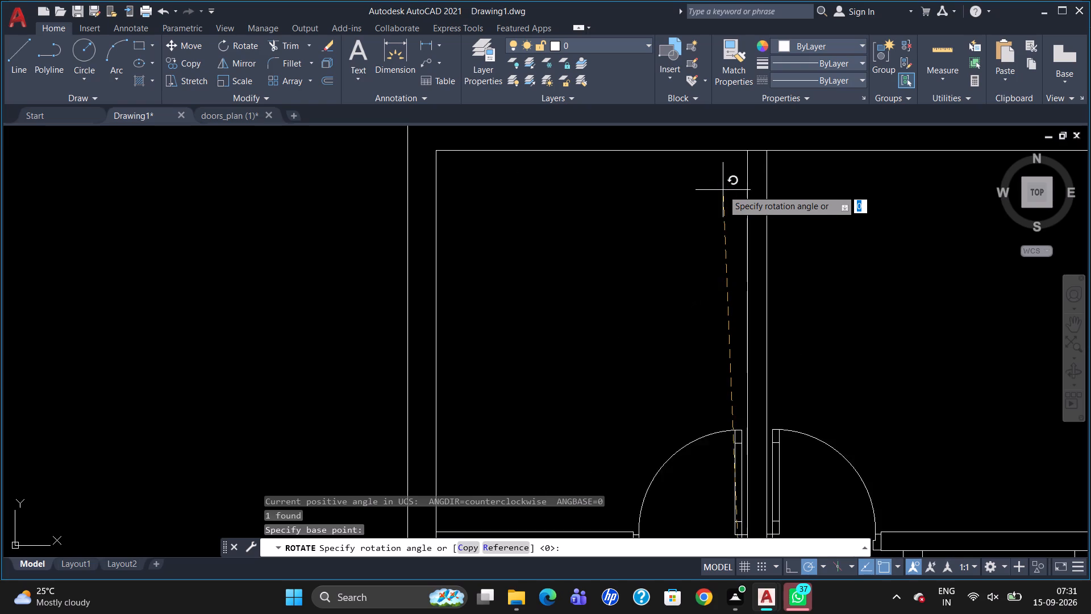
pyautogui.scroll(2, 723, 190)
pyautogui.scroll(-4, 723, 188)
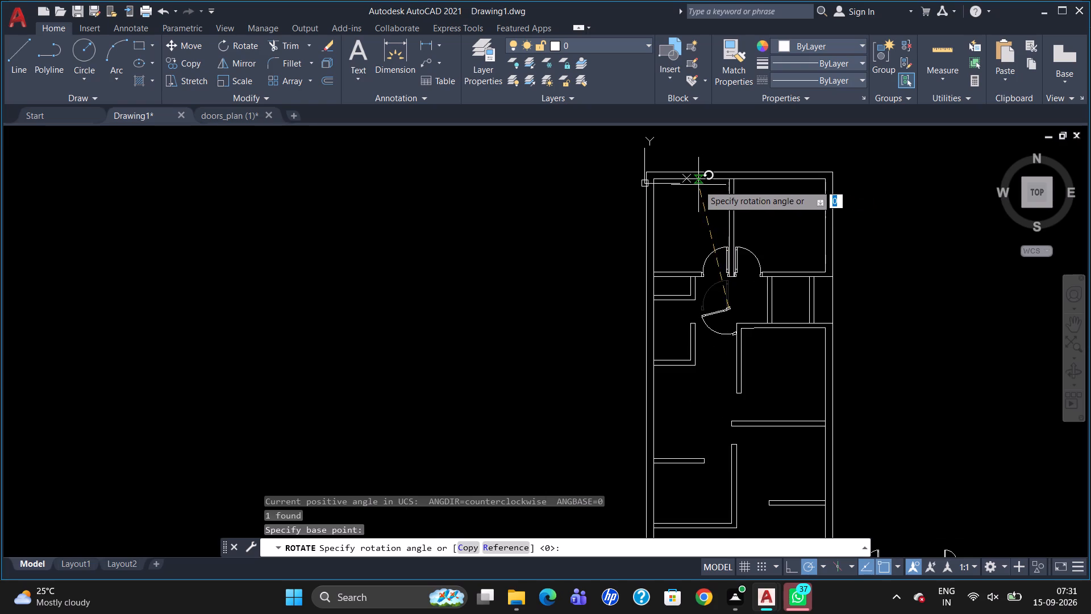
pyautogui.click(728, 174)
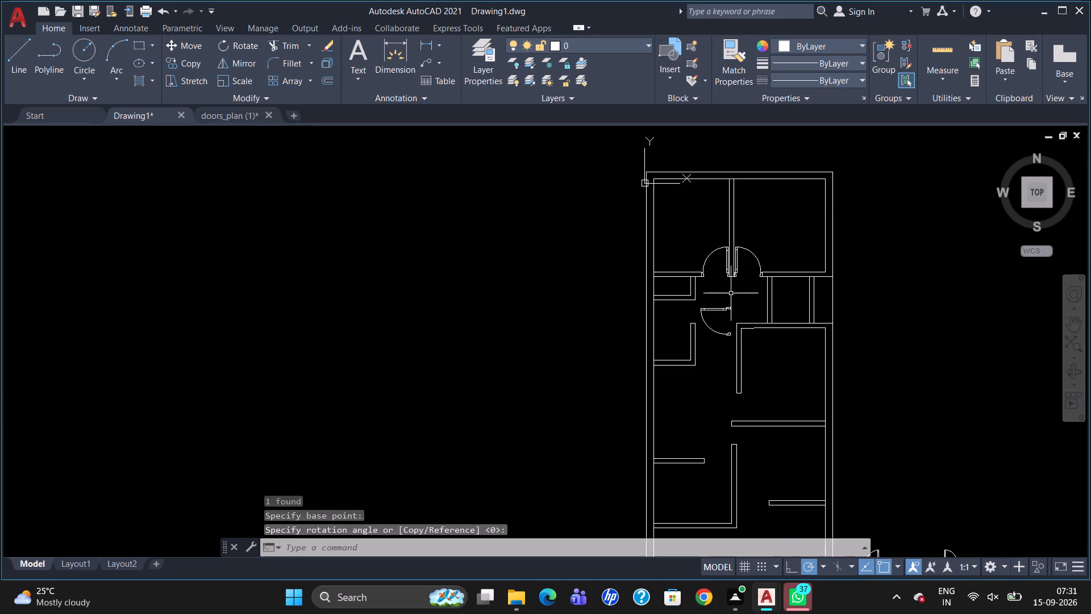
# Move the rotated passage door to the small left room's opening, aiming its top jamb at the closet wall's lower-right corner.
pyautogui.click(718, 309)
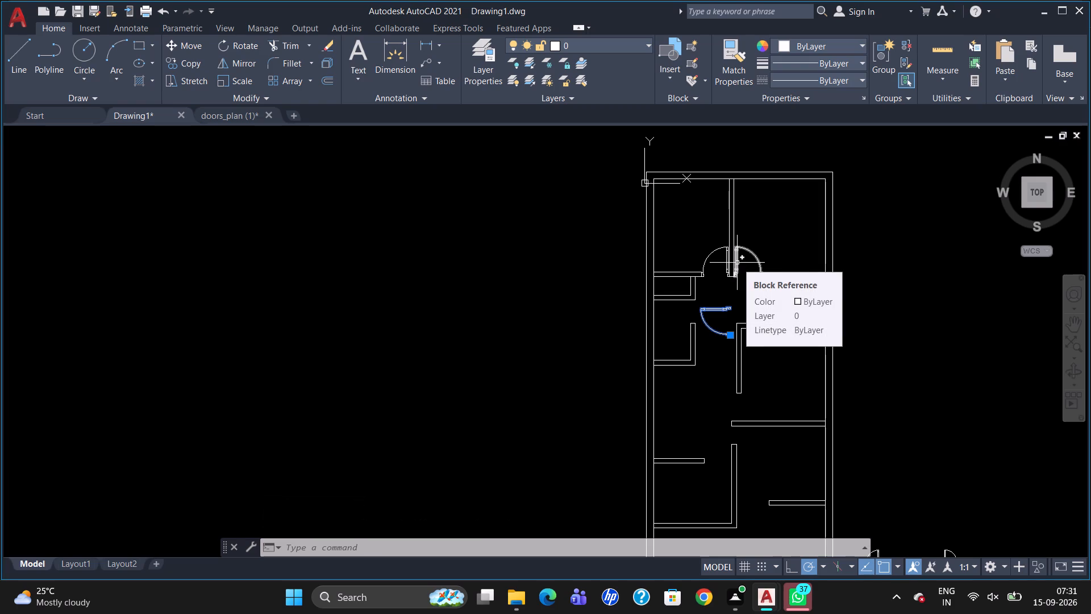
pyautogui.press('m')
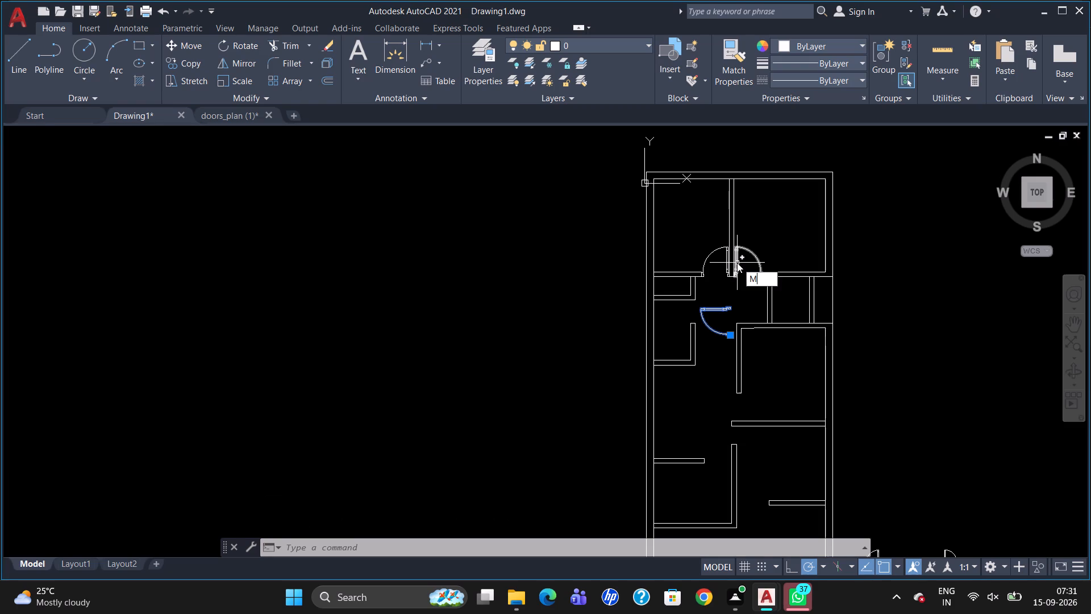
pyautogui.press('Return')
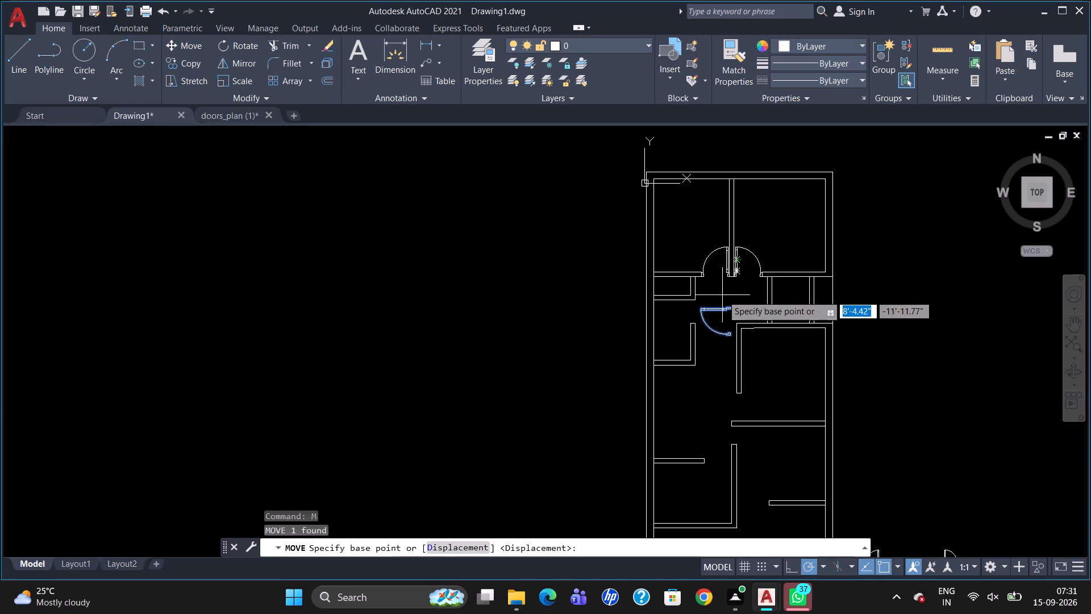
pyautogui.click(732, 302)
pyautogui.scroll(3, 713, 302)
pyautogui.scroll(4, 655, 292)
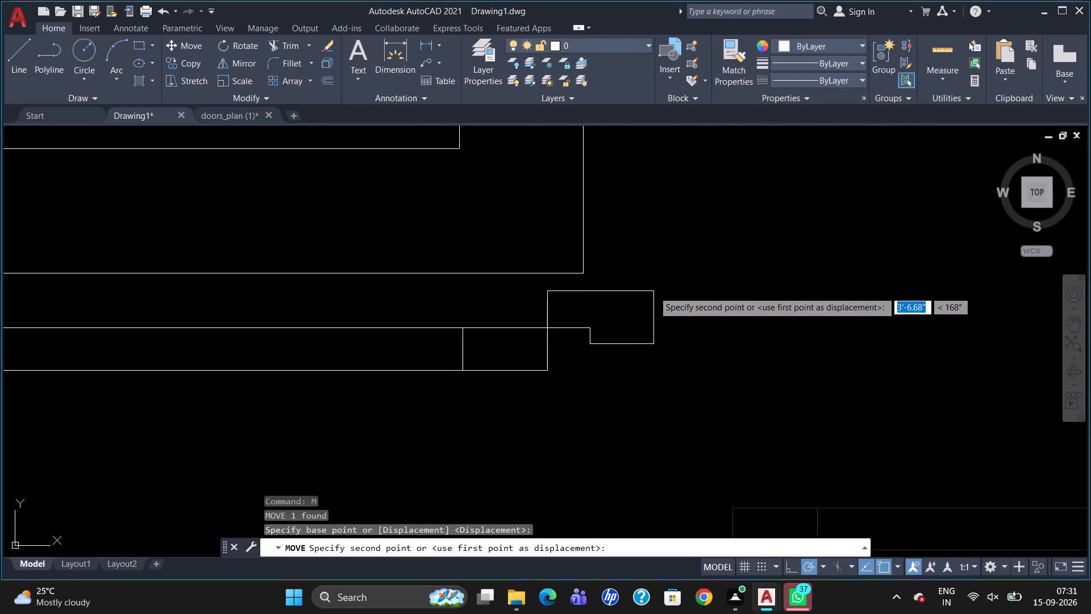
pyautogui.click(580, 275)
pyautogui.press('Escape')
pyautogui.scroll(-4, 576, 277)
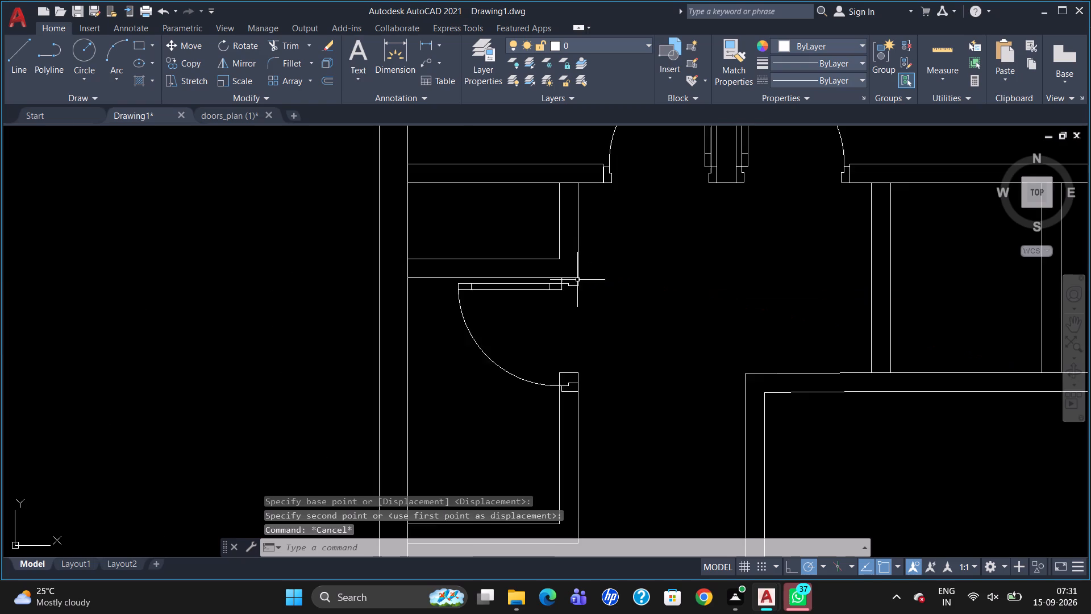
# Scale the small left room's door down freehand to about 0.84 around its upper-right jamb corner to suit the opening.
pyautogui.click(577, 284)
pyautogui.write('SC')
pyautogui.press('Return')
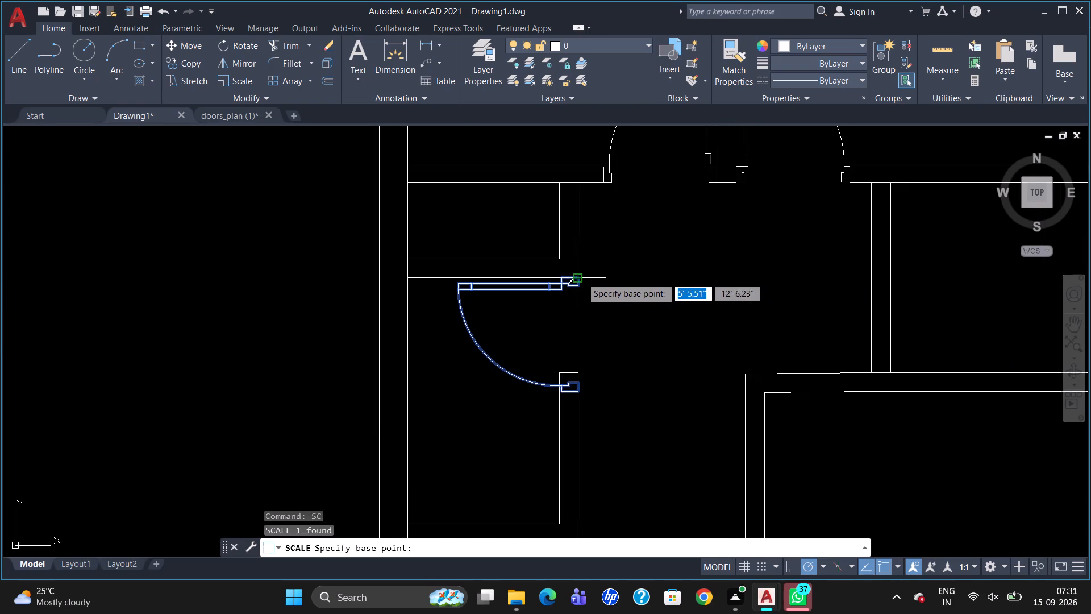
pyautogui.click(581, 277)
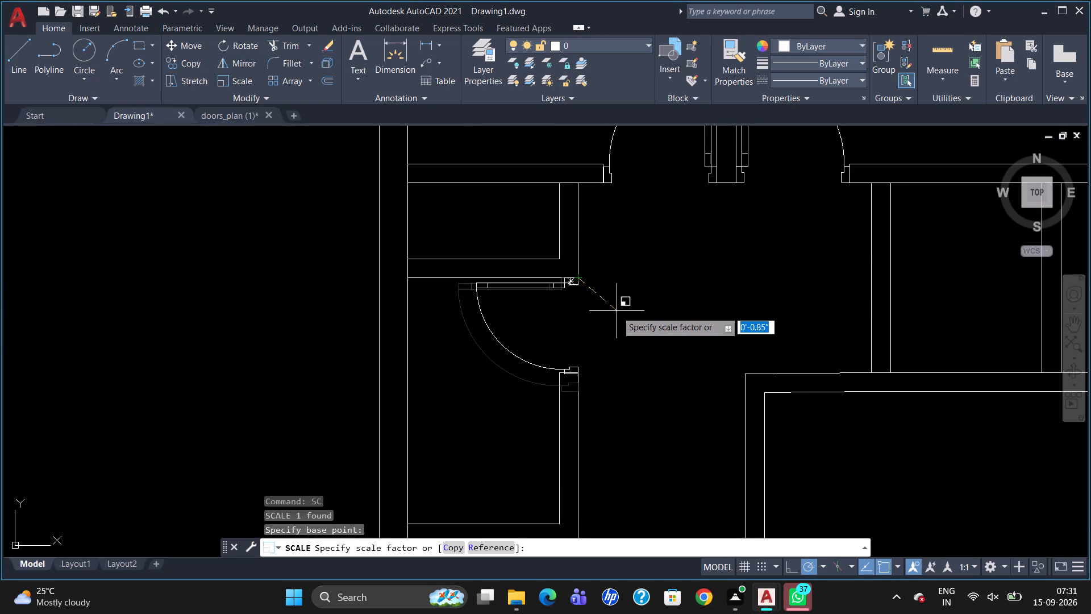
pyautogui.scroll(1, 617, 311)
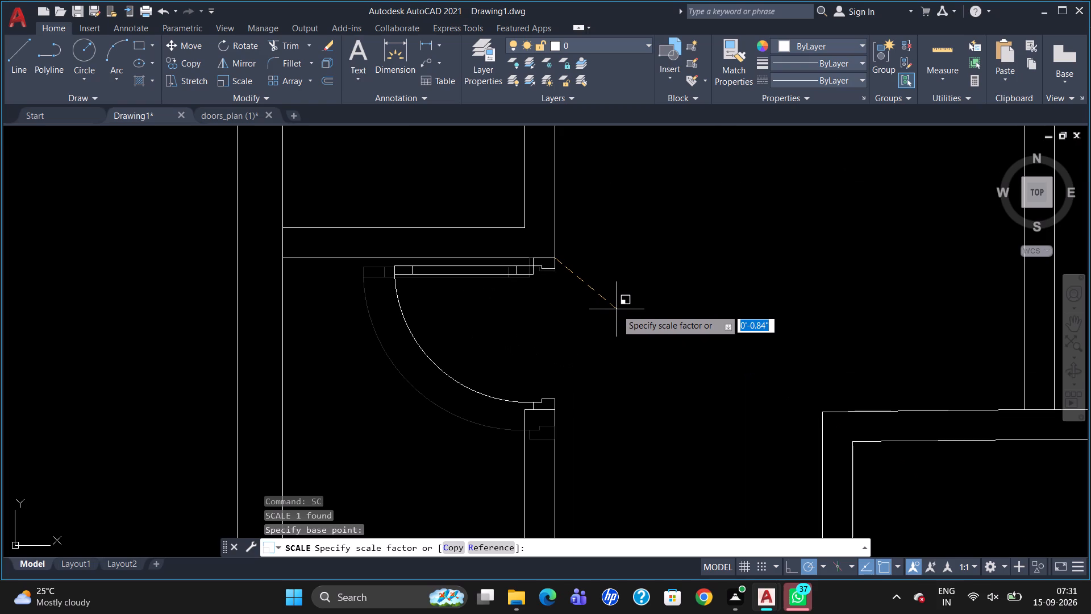
pyautogui.click(617, 309)
pyautogui.scroll(-4, 643, 271)
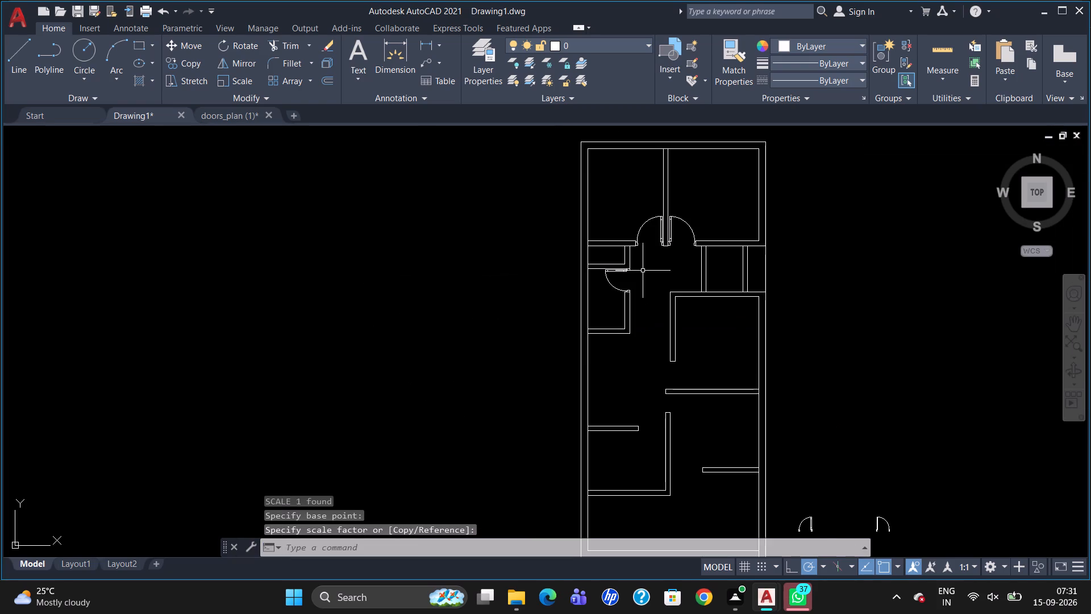
# Copy the upper-right room's door into the open area just below the small left room.
pyautogui.click(669, 218)
pyautogui.write('CO')
pyautogui.press('Return')
pyautogui.moveTo(669, 218); pyautogui.dragTo(671, 230)
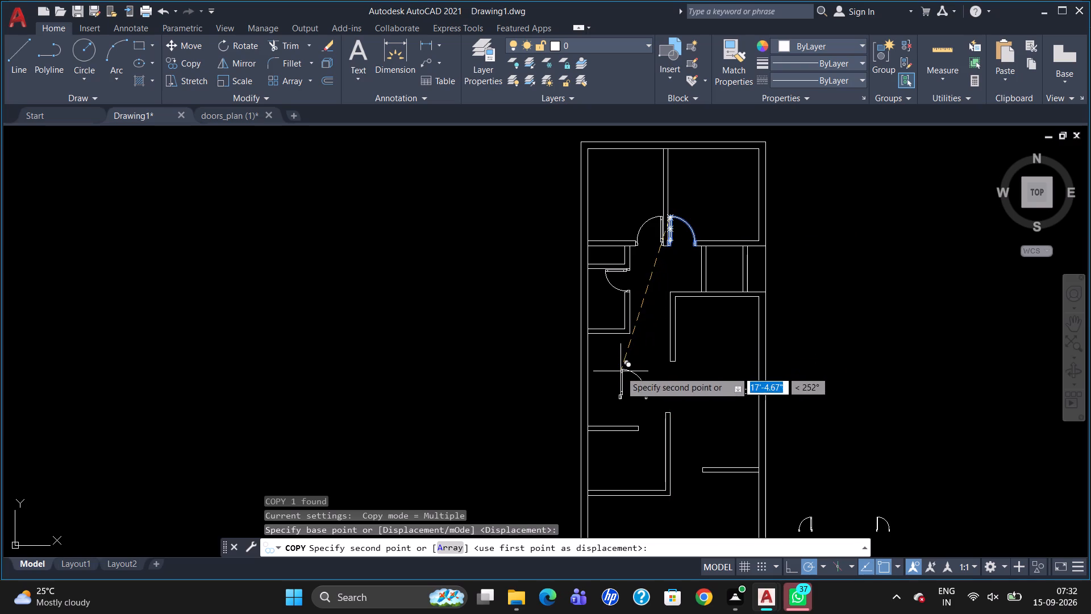
pyautogui.click(621, 371)
pyautogui.press('Escape')
# Rotate the new door copy about 270° around the top end of its leaf so the leaf lies horizontal.
pyautogui.click(621, 371)
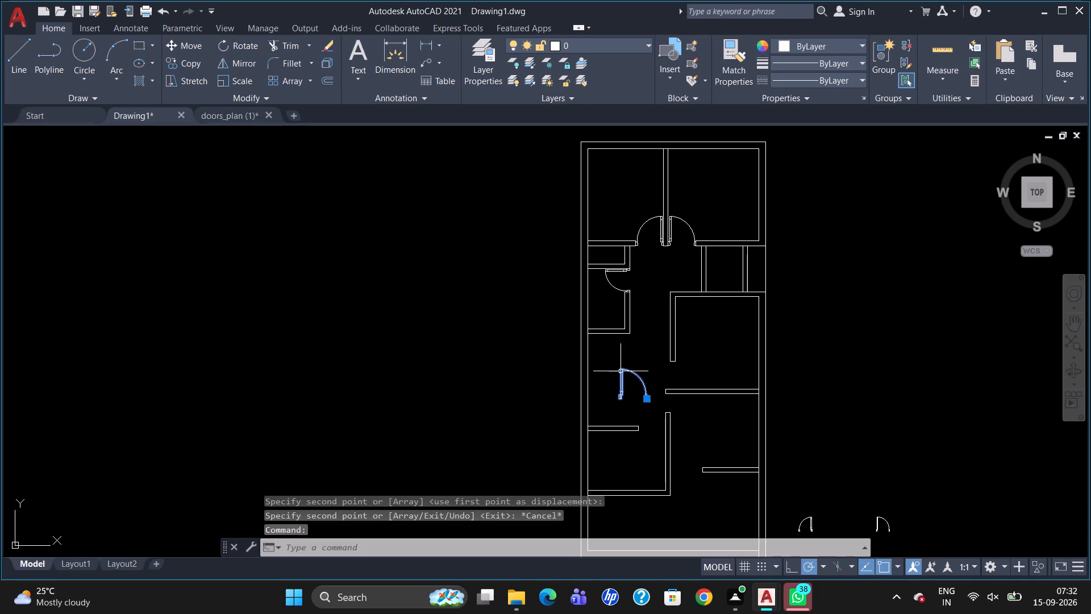
pyautogui.write('RO')
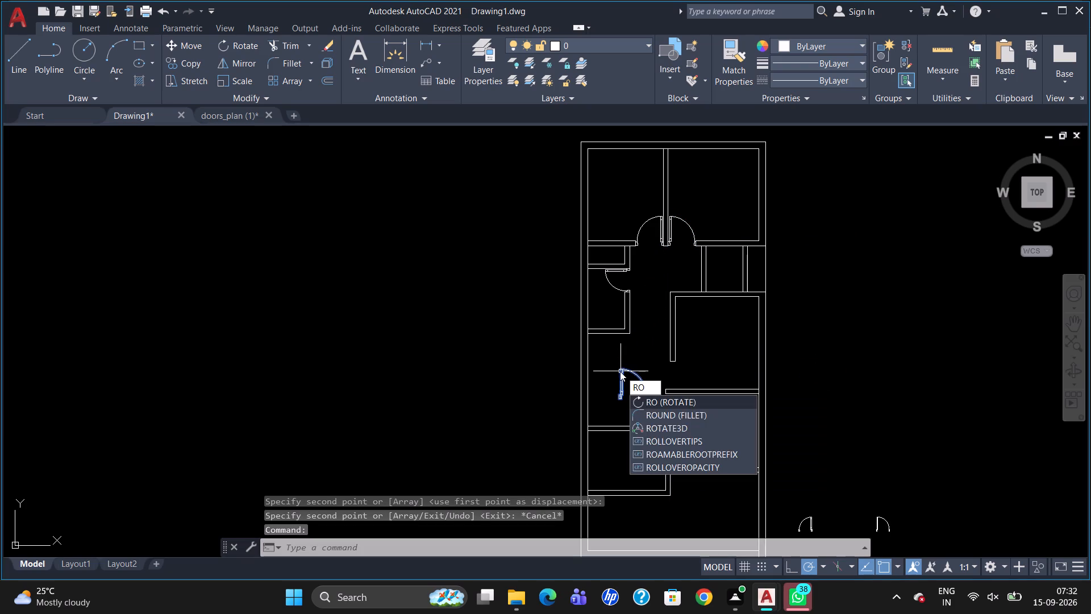
pyautogui.press('Return')
pyautogui.click(620, 371)
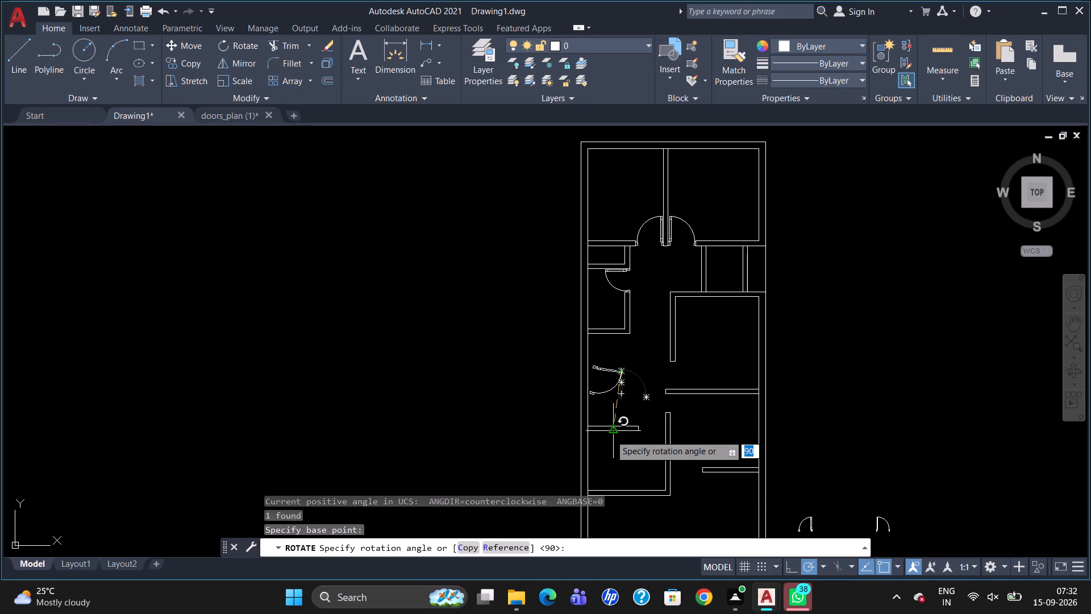
pyautogui.click(619, 441)
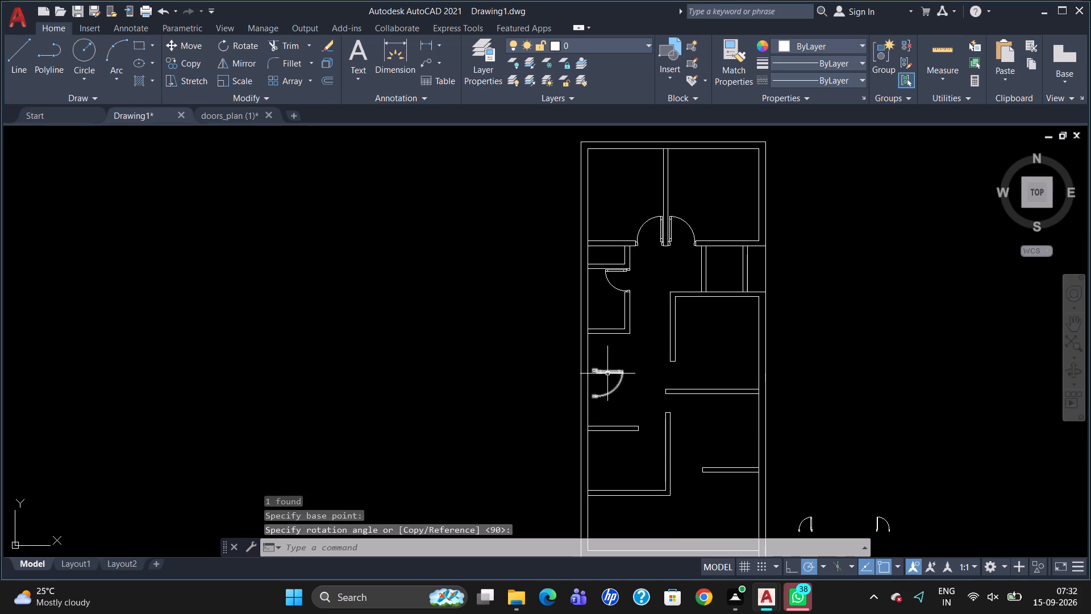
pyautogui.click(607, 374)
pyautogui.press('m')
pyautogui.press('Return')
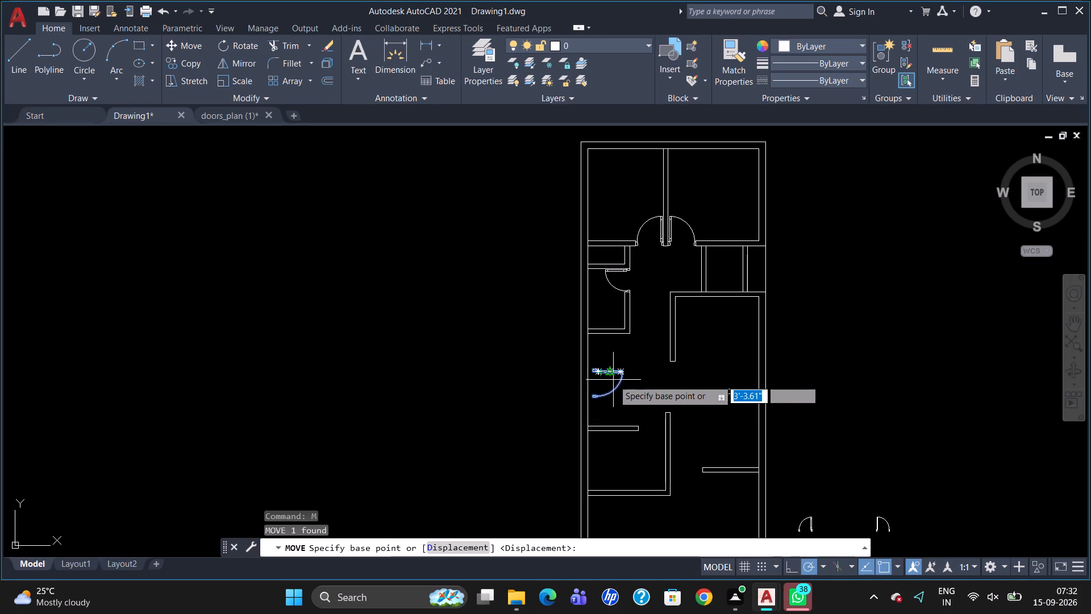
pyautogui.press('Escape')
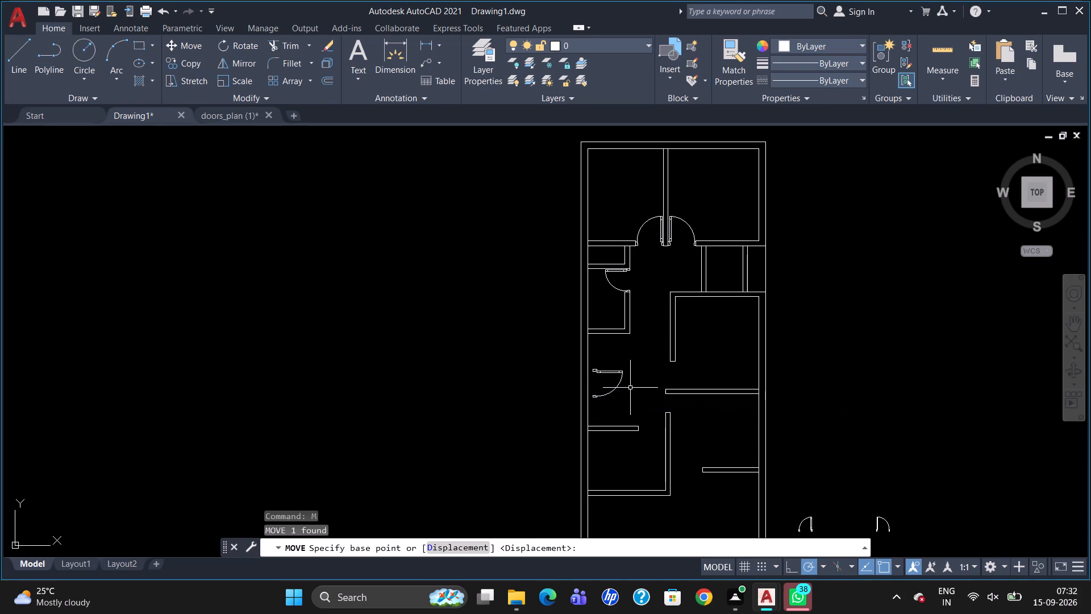
# Rotate the same door another 270° or so around its leaf's right end so the leaf hangs down from the jambs.
pyautogui.write('RO')
pyautogui.press('Return')
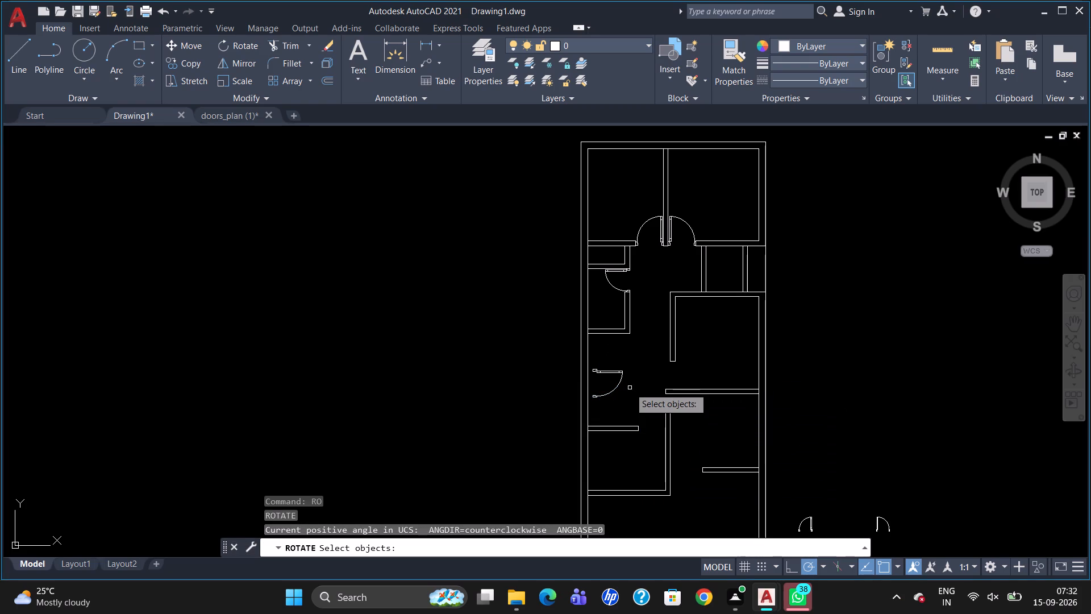
pyautogui.click(605, 370)
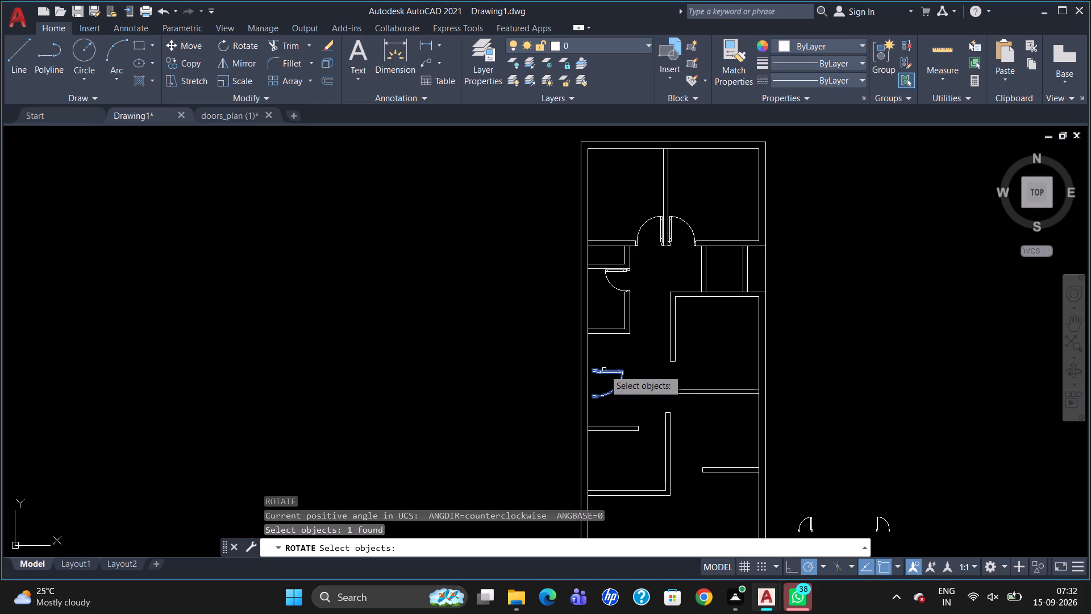
pyautogui.write('RO')
pyautogui.press('Return')
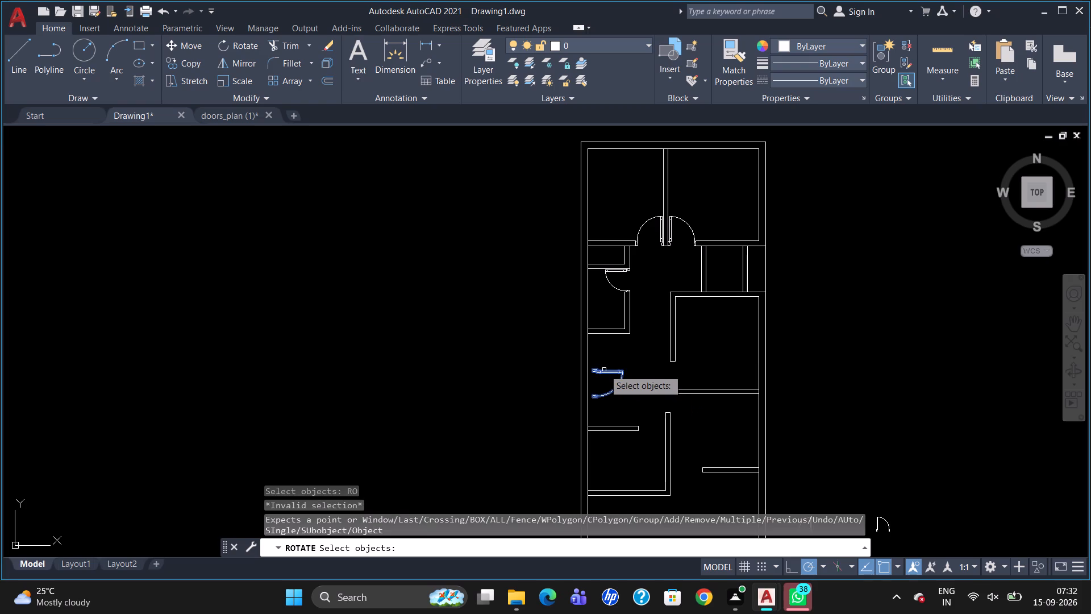
pyautogui.click(621, 372)
pyautogui.press('Return')
pyautogui.moveTo(621, 372); pyautogui.dragTo(626, 380)
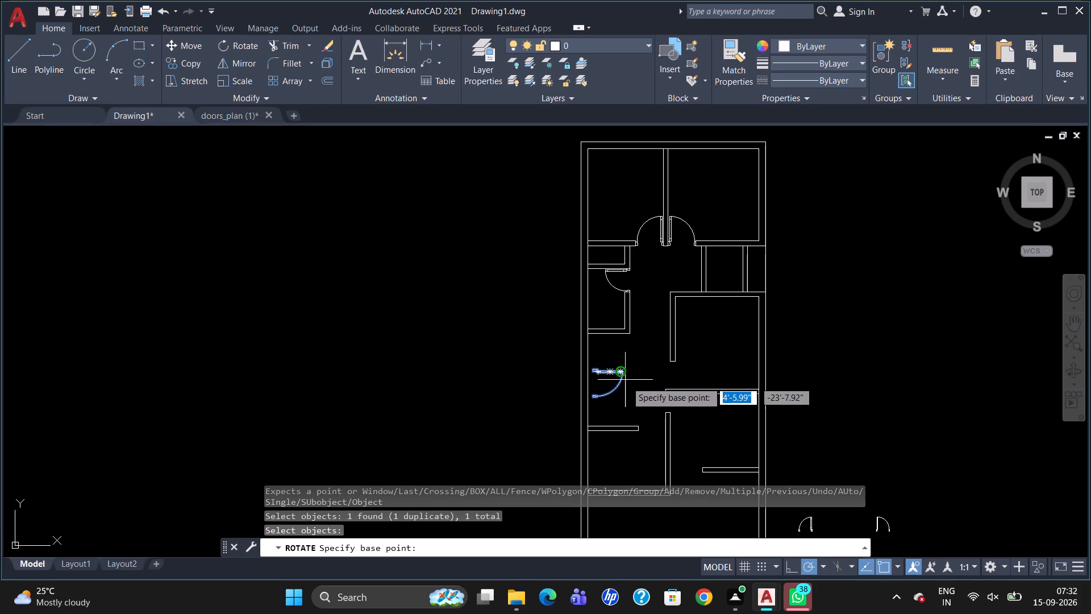
pyautogui.click(623, 371)
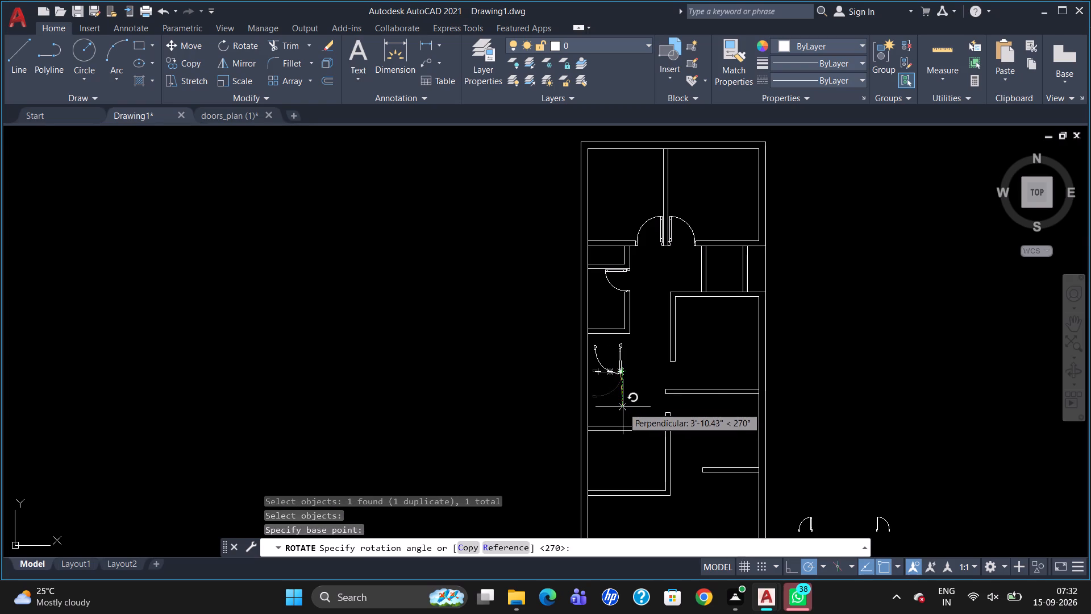
pyautogui.click(614, 418)
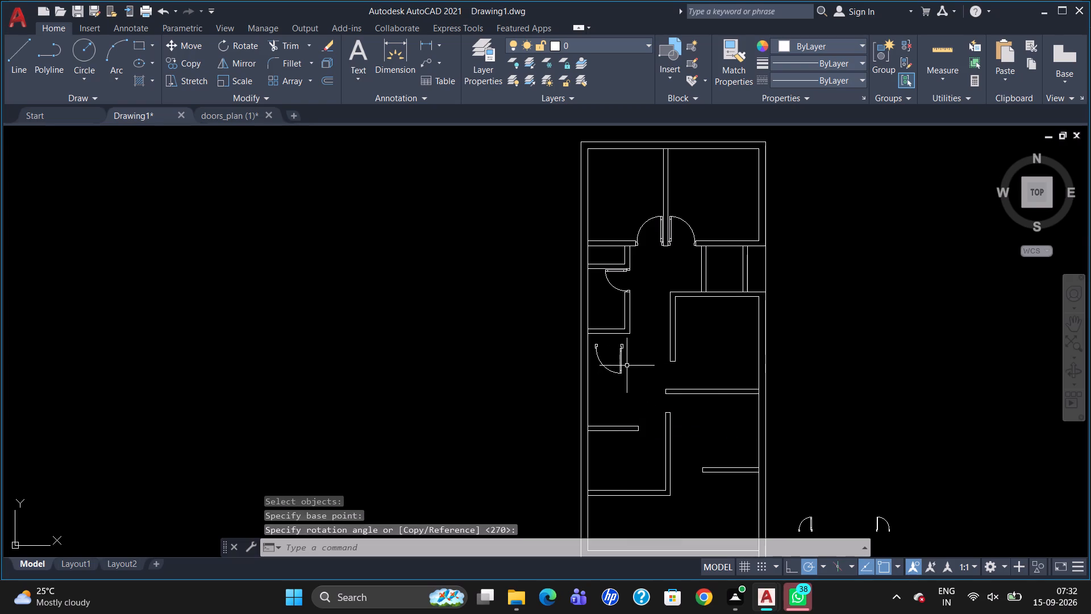
# Mirror the door across a vertical line through the small left room's lower-right outer corner, erasing the source door.
pyautogui.click(618, 358)
pyautogui.write('MI')
pyautogui.press('Return')
pyautogui.click(632, 337)
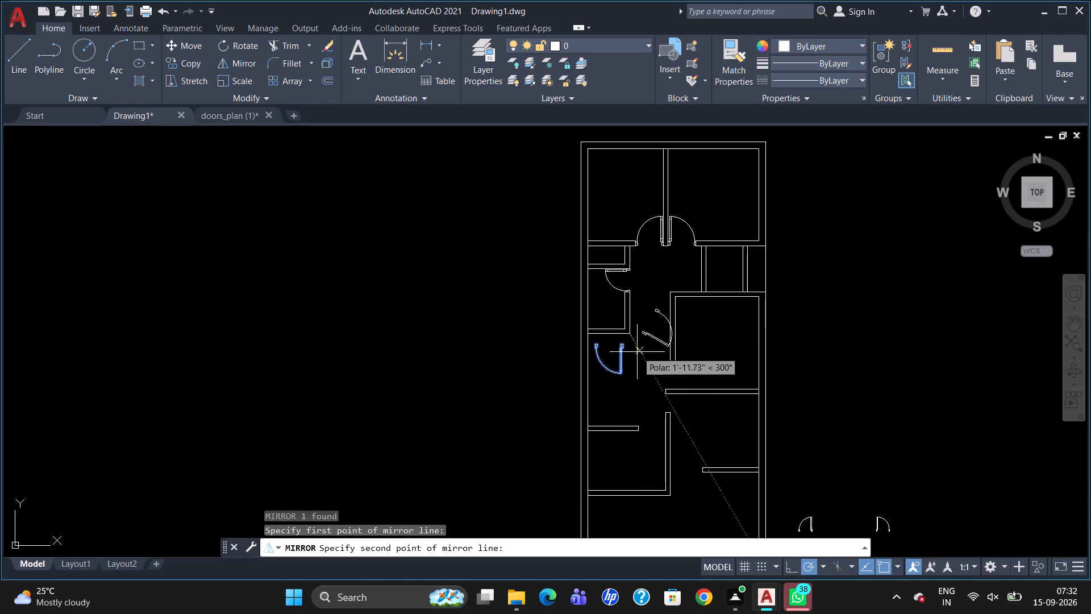
pyautogui.click(631, 416)
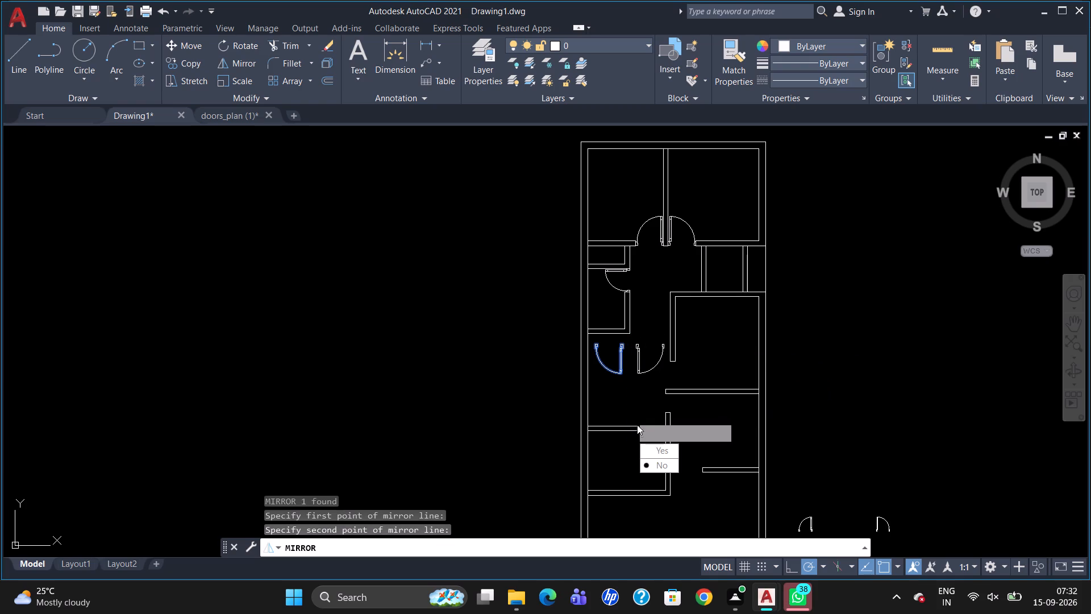
pyautogui.moveTo(645, 449); pyautogui.dragTo(632, 416)
# Move the mirrored door by its upper-left jamb into the small space between the two partitions below the upper-right room.
pyautogui.click(638, 369)
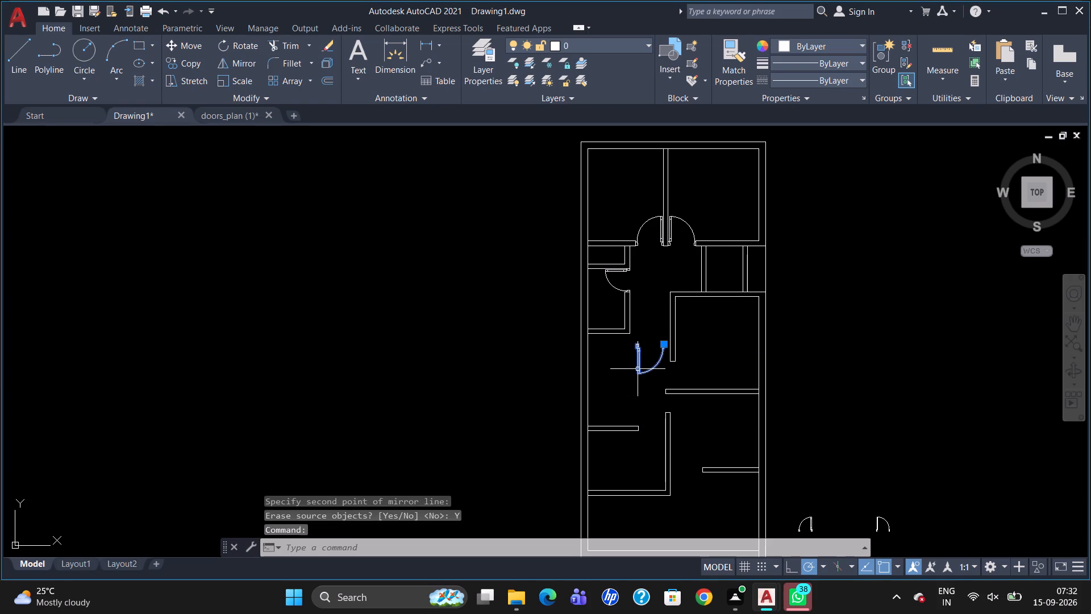
pyautogui.press('m')
pyautogui.press('Return')
pyautogui.click(640, 339)
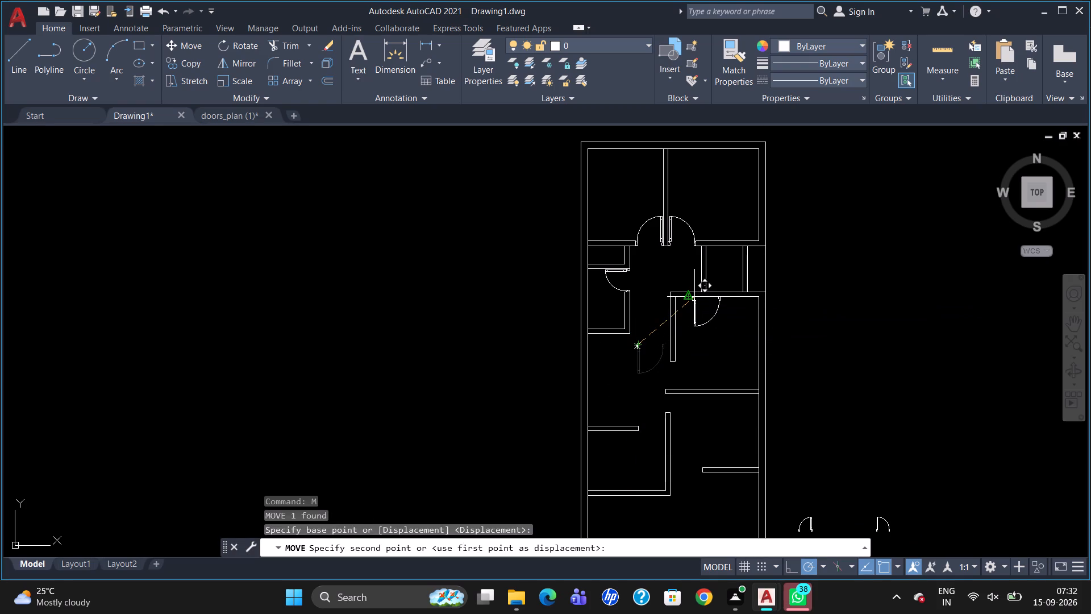
pyautogui.scroll(4, 722, 252)
pyautogui.click(692, 272)
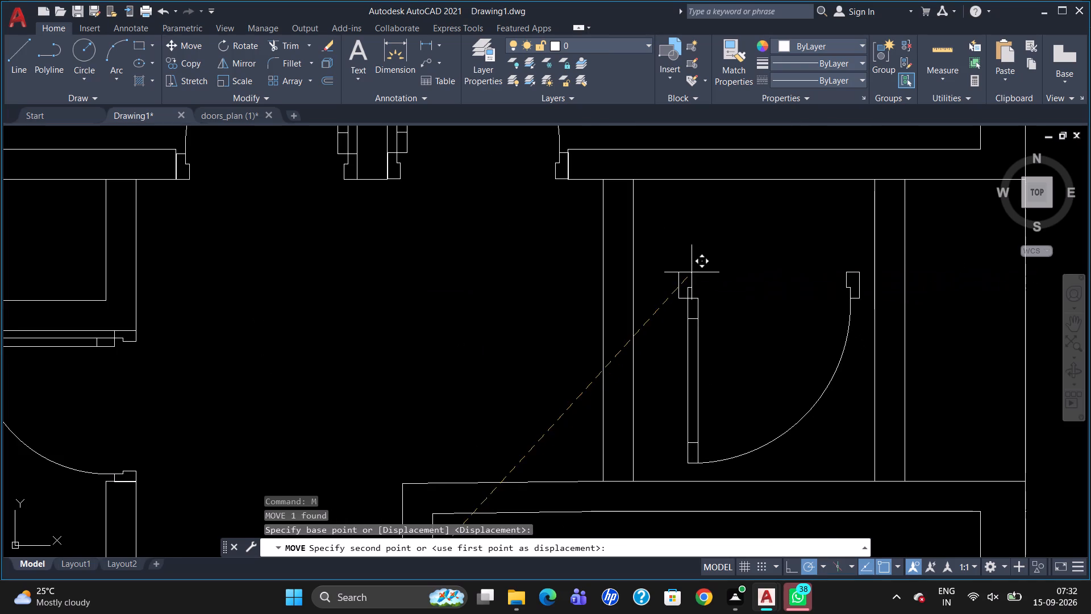
pyautogui.scroll(-2, 642, 334)
pyautogui.scroll(1, 670, 232)
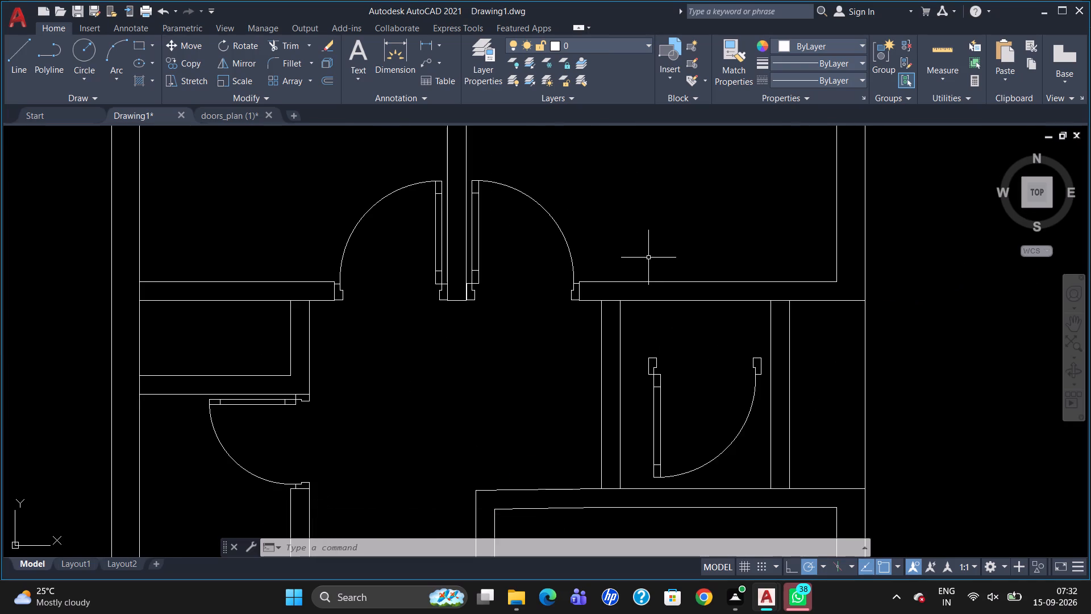
pyautogui.press('e')
pyautogui.press('Escape')
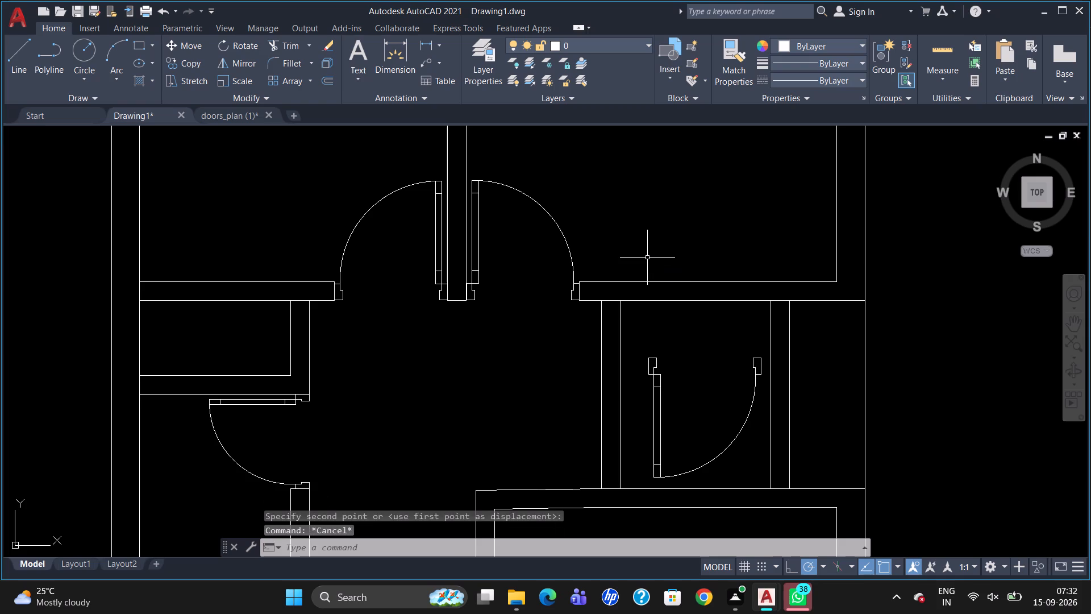
# Draw a short vertical line across the upper-right room's bottom wall, in line with the first partition's right face.
pyautogui.press('l')
pyautogui.press('Return')
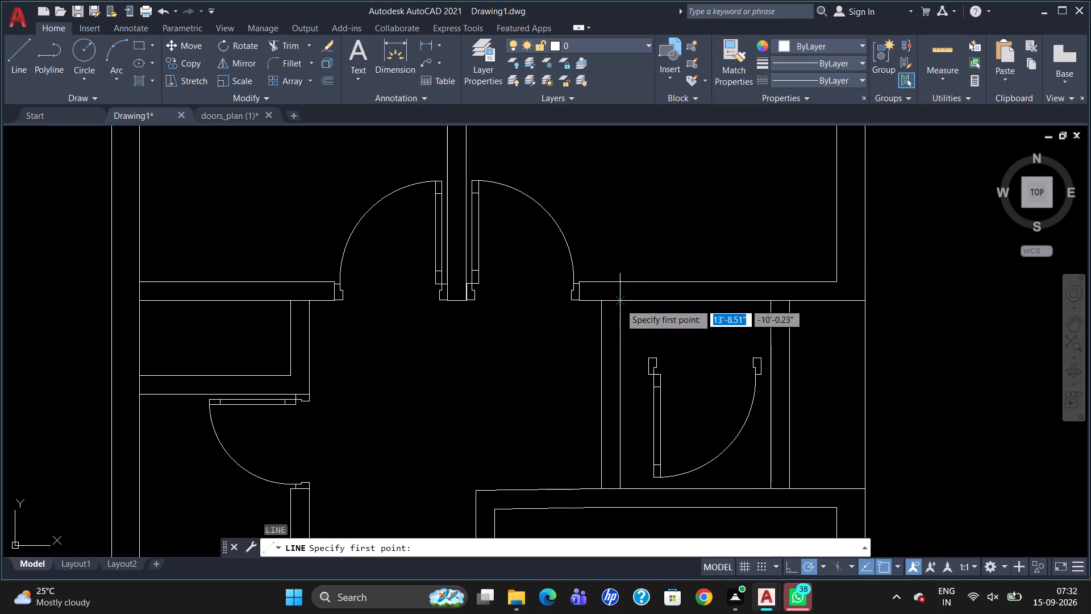
pyautogui.click(620, 304)
pyautogui.click(623, 284)
pyautogui.press('Escape')
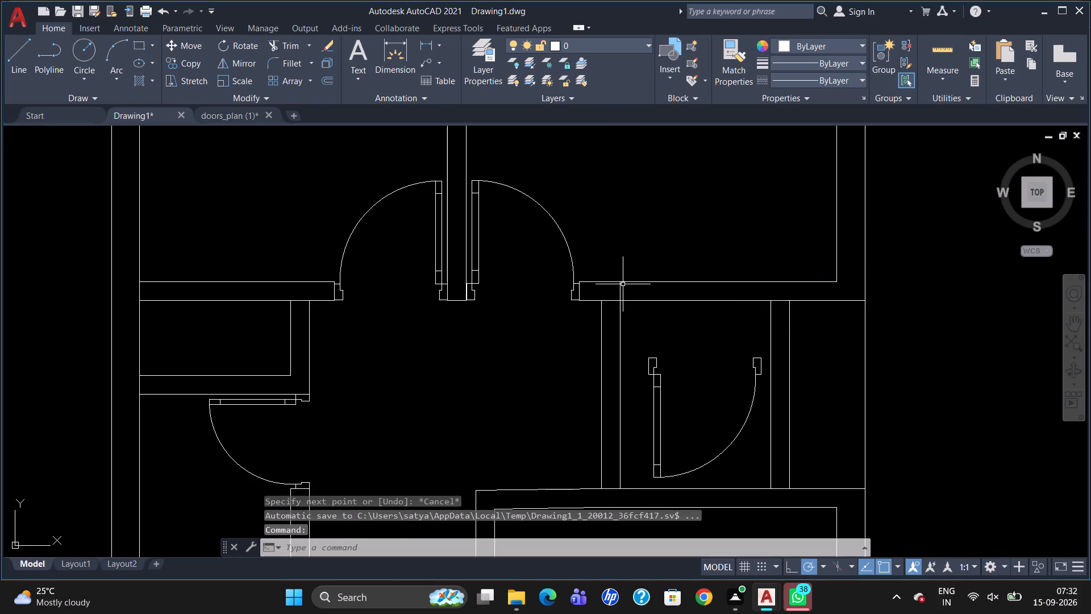
# Offset the short line across the wall 6" to the left, in line with the partition's other face.
pyautogui.press('o')
pyautogui.press('Return')
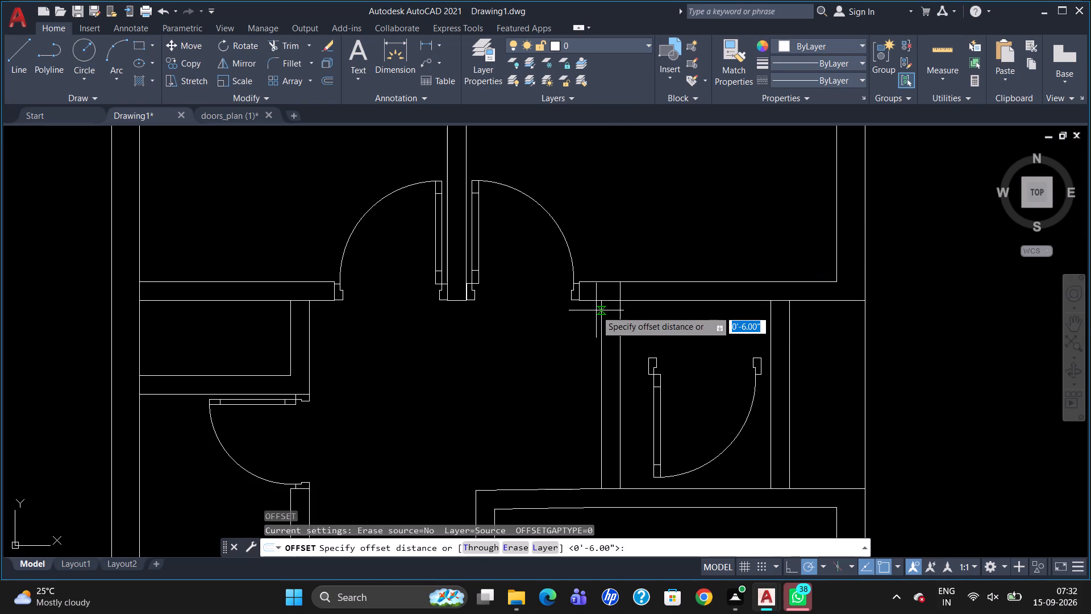
pyautogui.press('6')
pyautogui.press('Return')
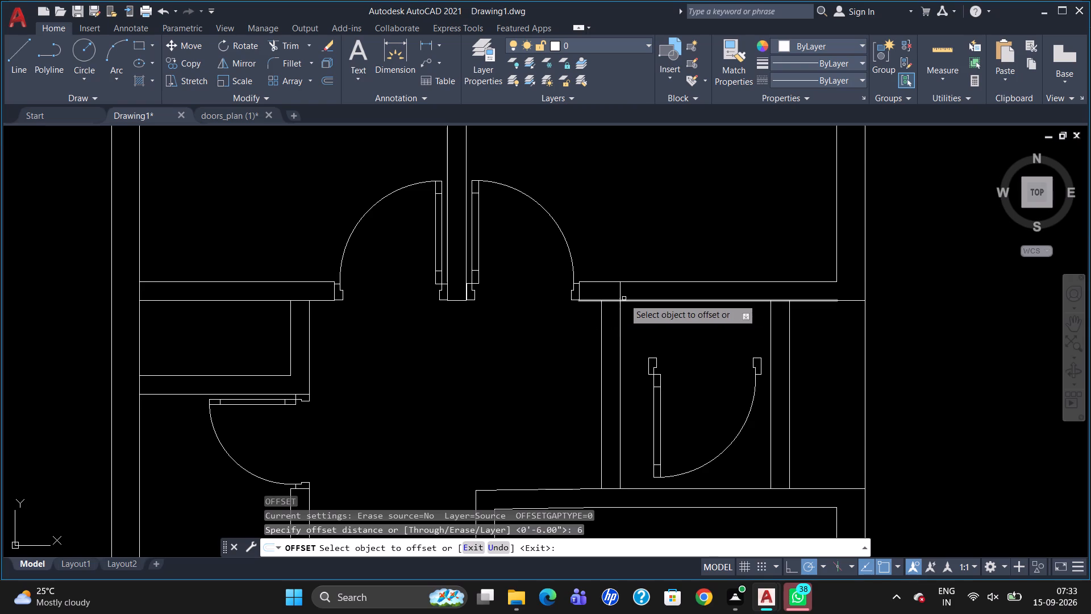
pyautogui.click(621, 294)
pyautogui.click(602, 301)
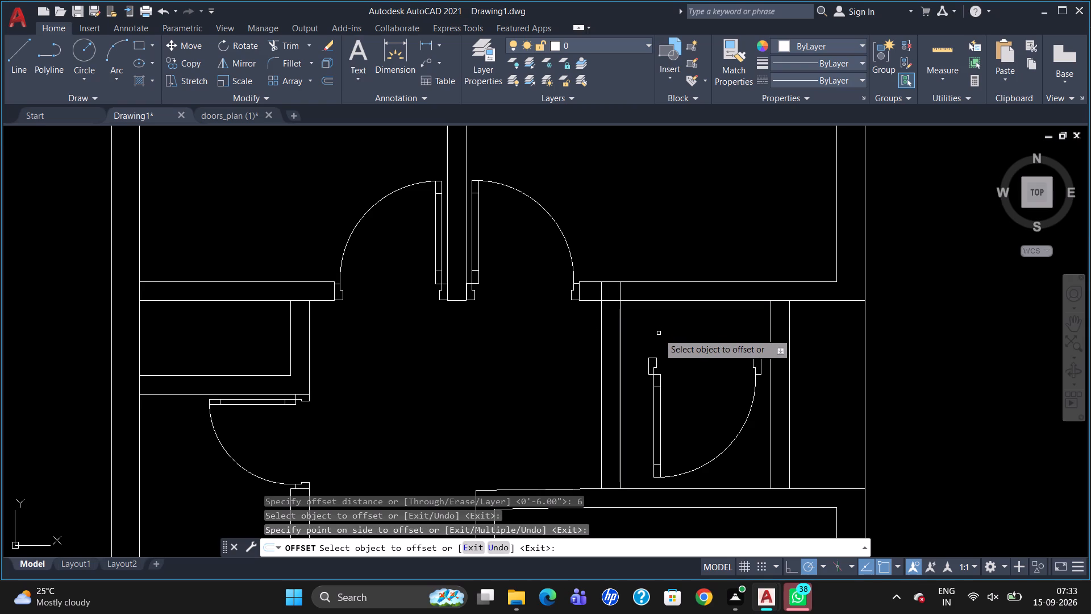
pyautogui.press('Escape')
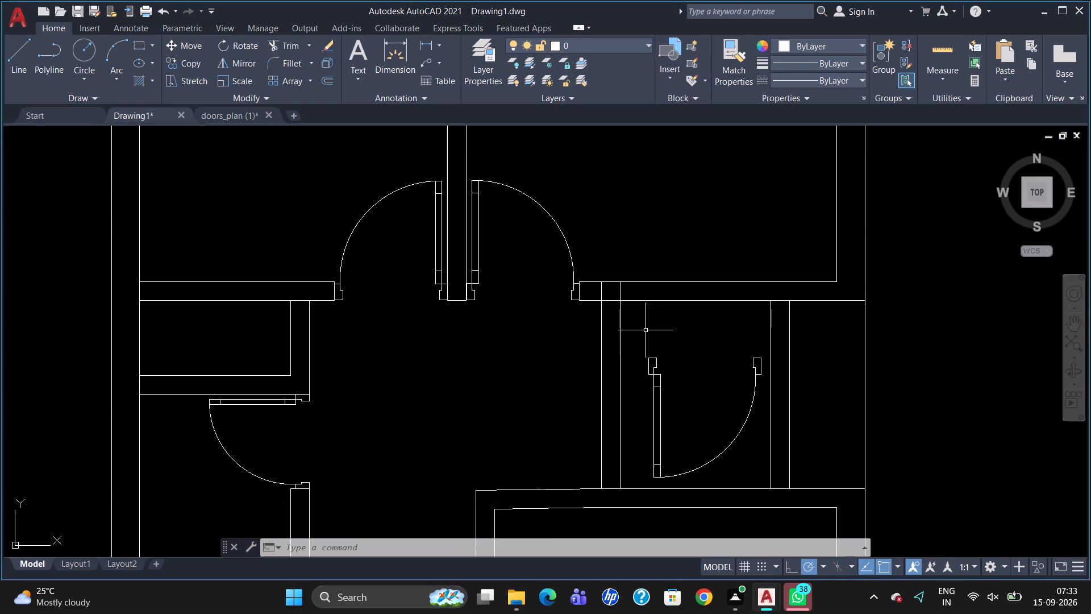
# Offset the short line at the first partition's right face 2'6" to the right across the upper-right room's bottom wall.
pyautogui.click(660, 374)
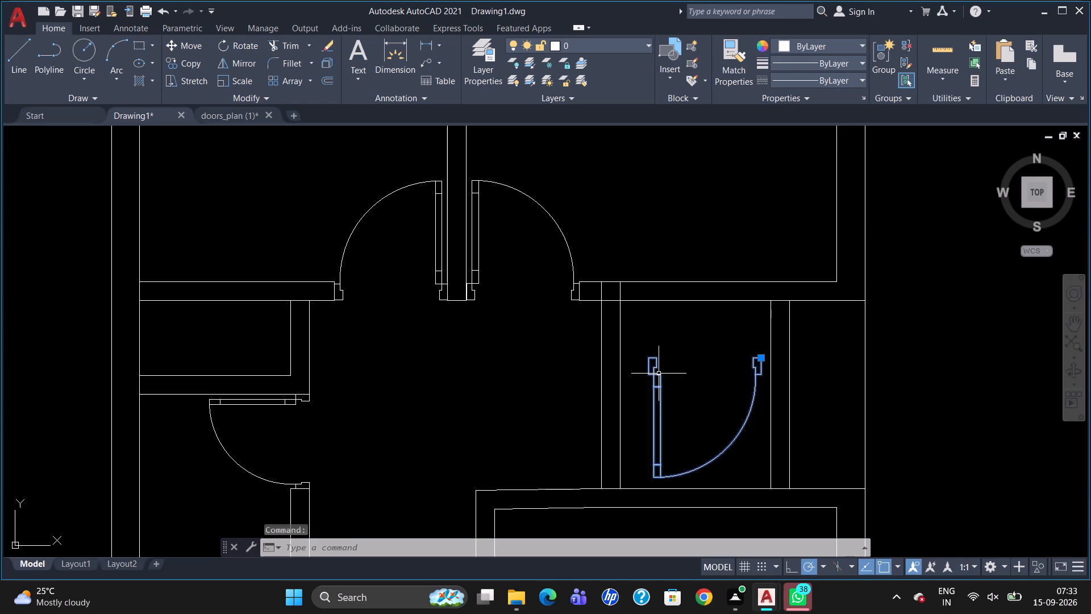
pyautogui.press('Escape')
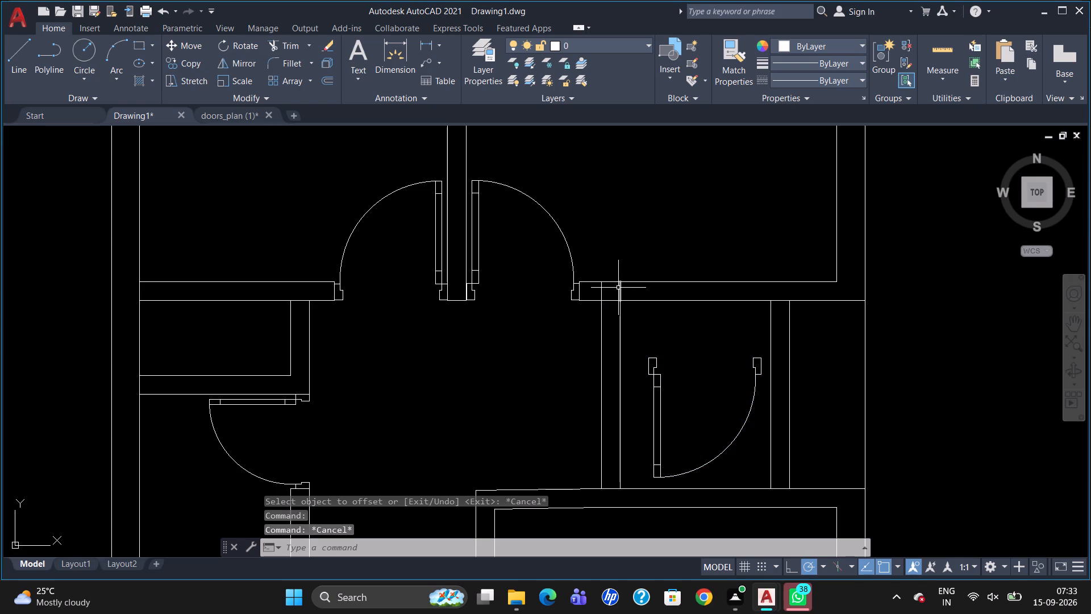
pyautogui.press('o')
pyautogui.press('Return')
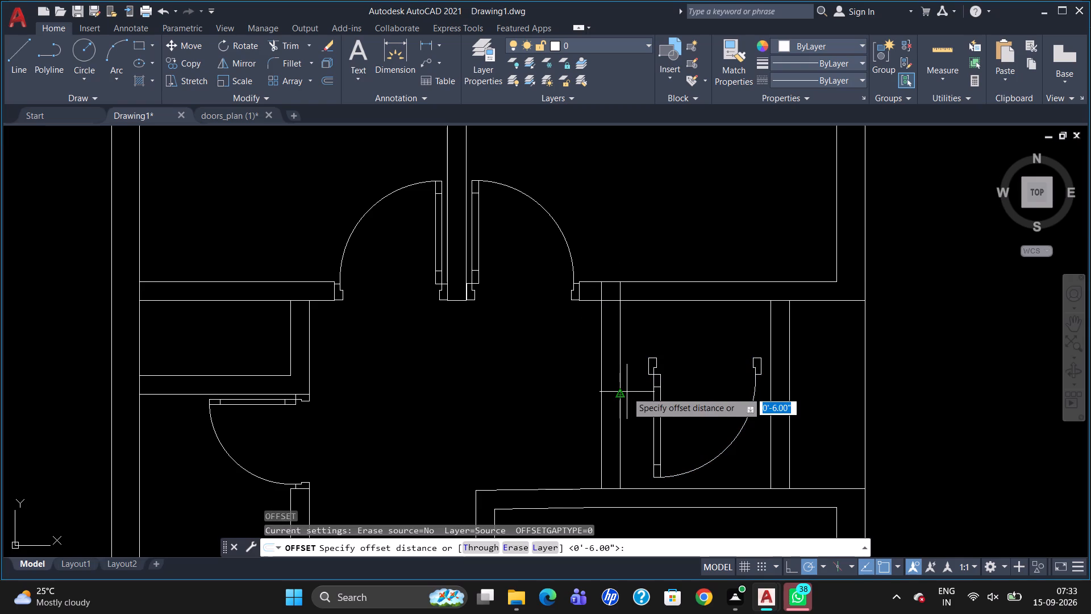
pyautogui.write("2'")
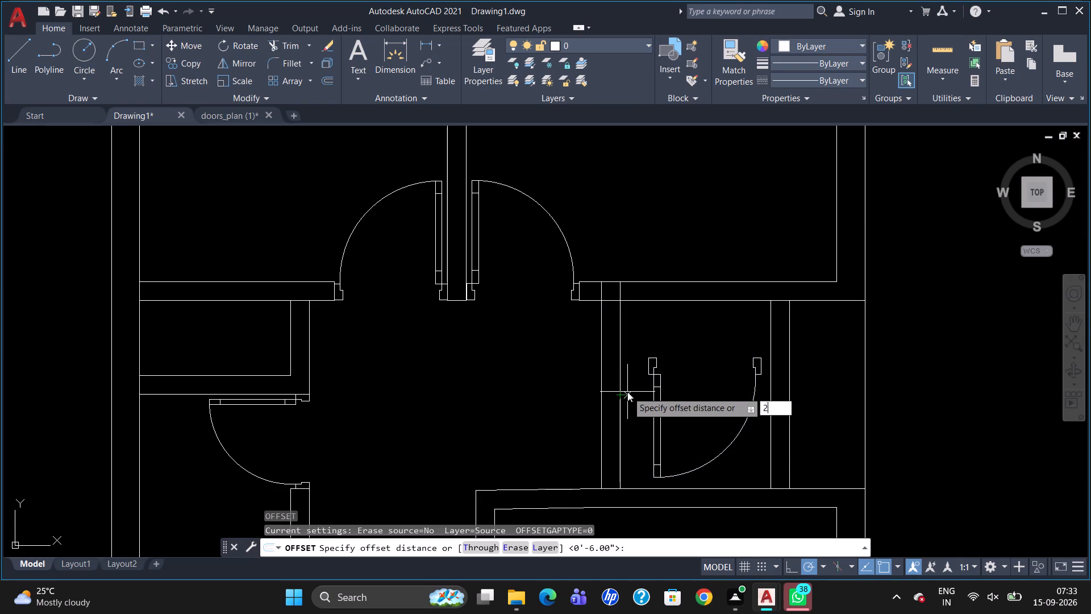
pyautogui.press('6')
pyautogui.hotkey('shift', '"')
pyautogui.press('Return')
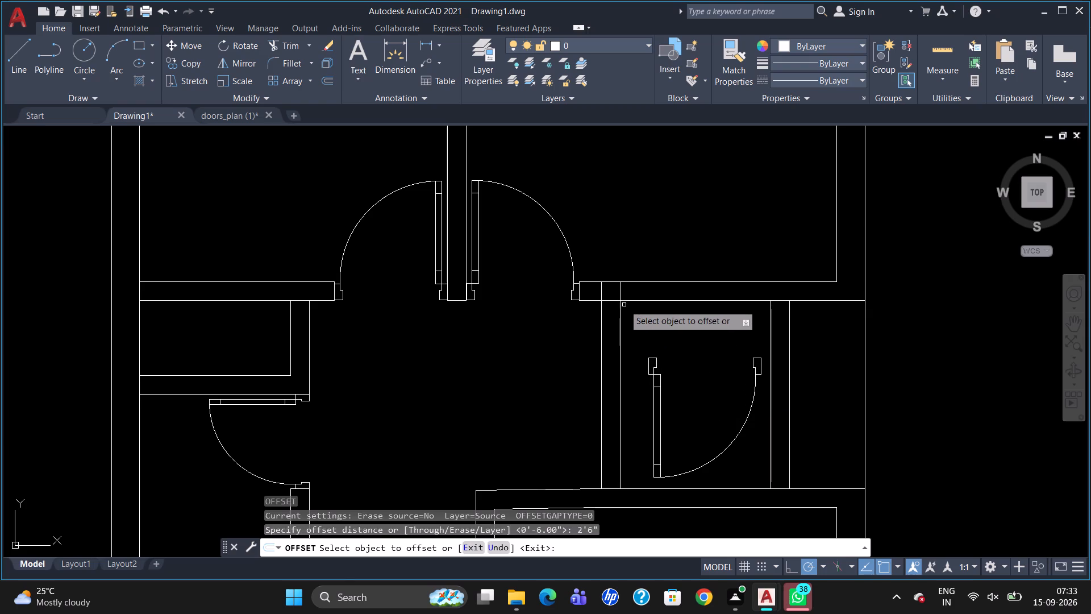
pyautogui.click(621, 295)
pyautogui.click(671, 290)
pyautogui.press('Escape')
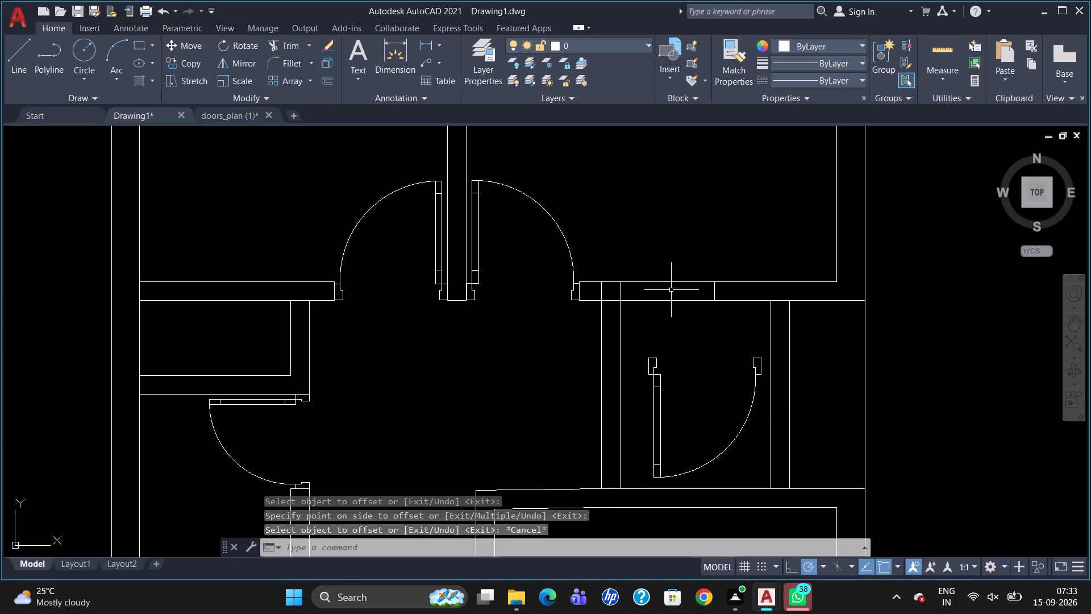
# Trim both bottom-wall lines of the upper-right room between the two short lines 2'6" apart to open a doorway.
pyautogui.write('TR')
pyautogui.press('Return')
pyautogui.press('Return')
pyautogui.moveTo(669, 234); pyautogui.dragTo(687, 317)
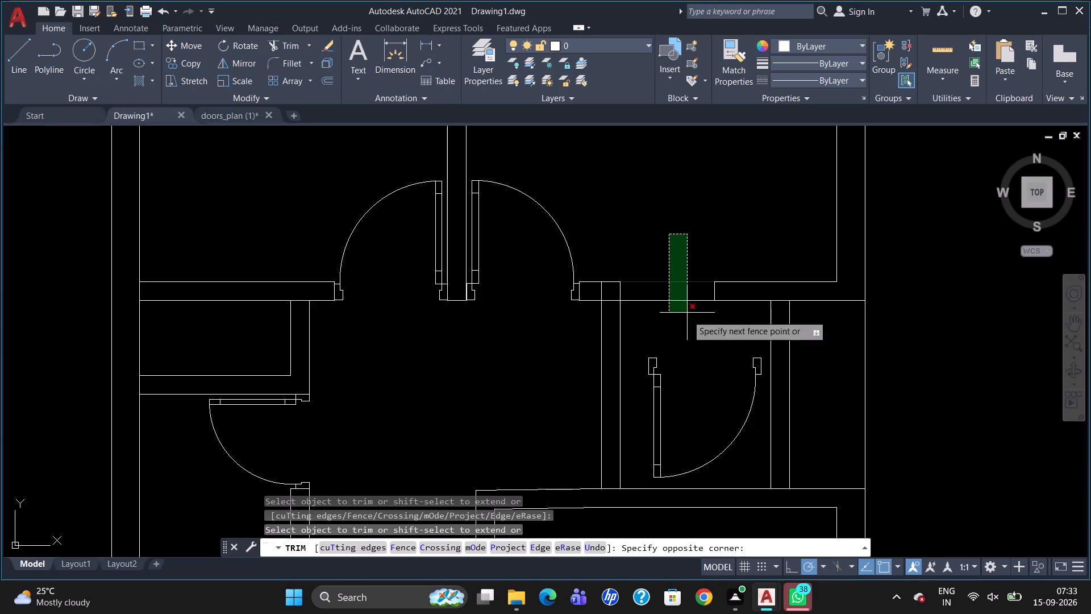
pyautogui.moveTo(687, 317); pyautogui.dragTo(689, 332)
pyautogui.click(689, 332)
pyautogui.press('Escape')
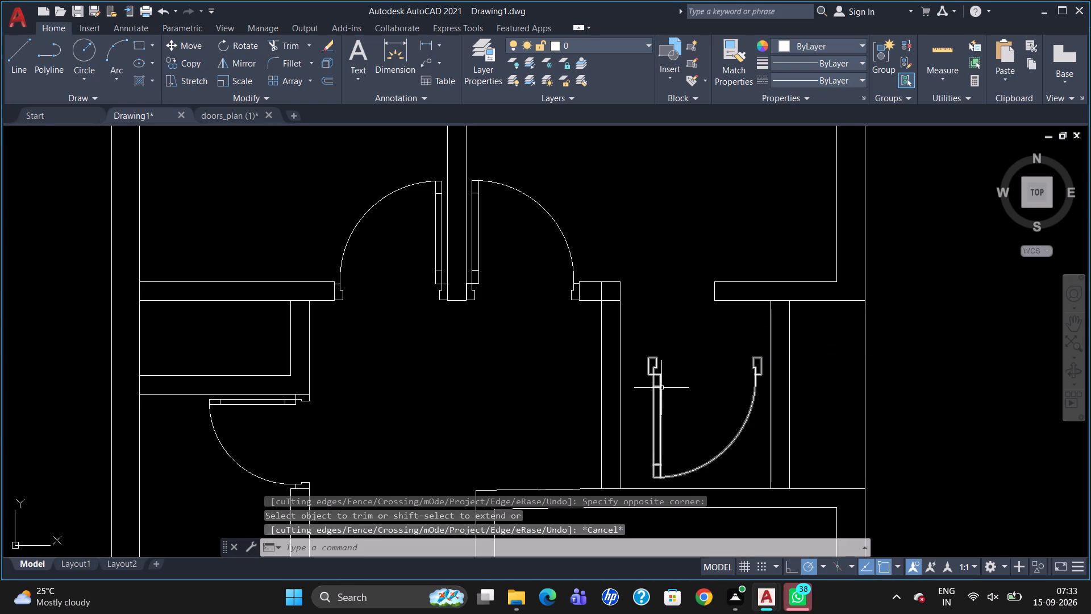
# Move the loose door between the two partitions by its left jamb onto the left end of the new 2'6" opening.
pyautogui.click(661, 388)
pyautogui.press('m')
pyautogui.press('Return')
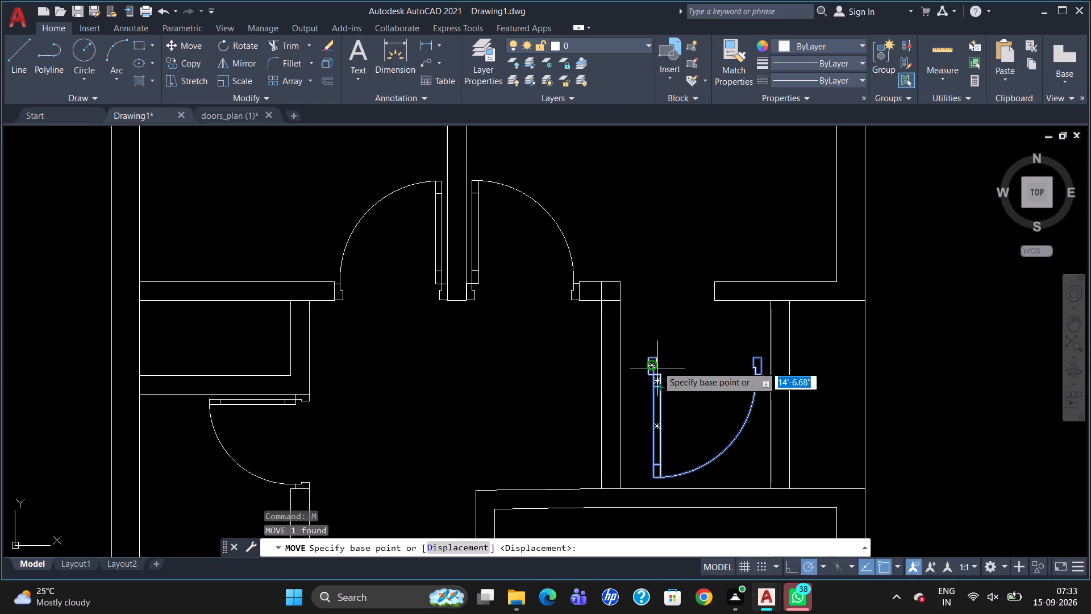
pyautogui.click(657, 364)
pyautogui.scroll(4, 625, 285)
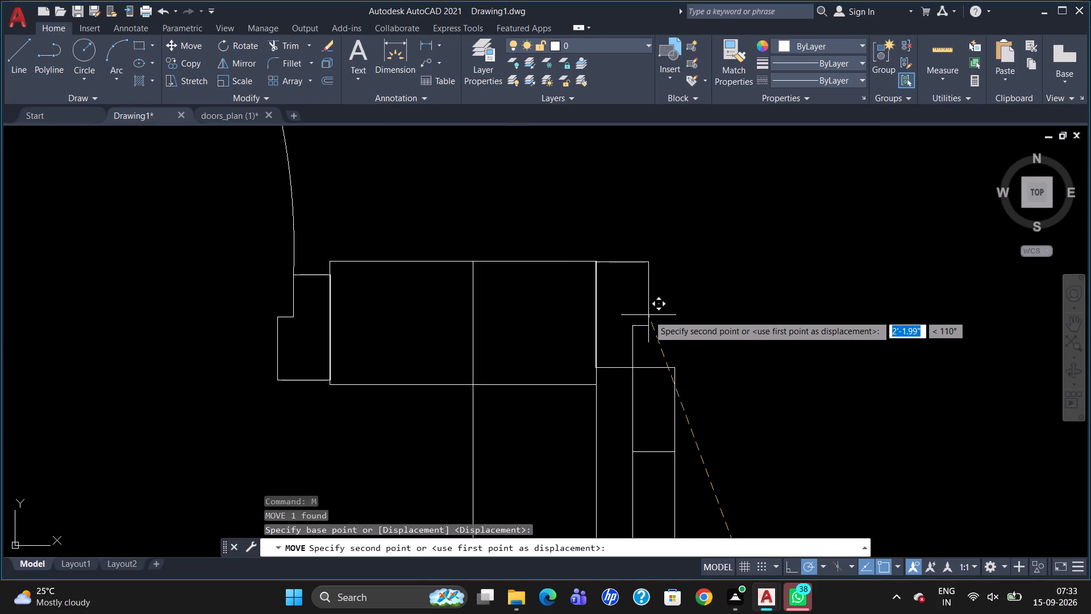
pyautogui.click(648, 314)
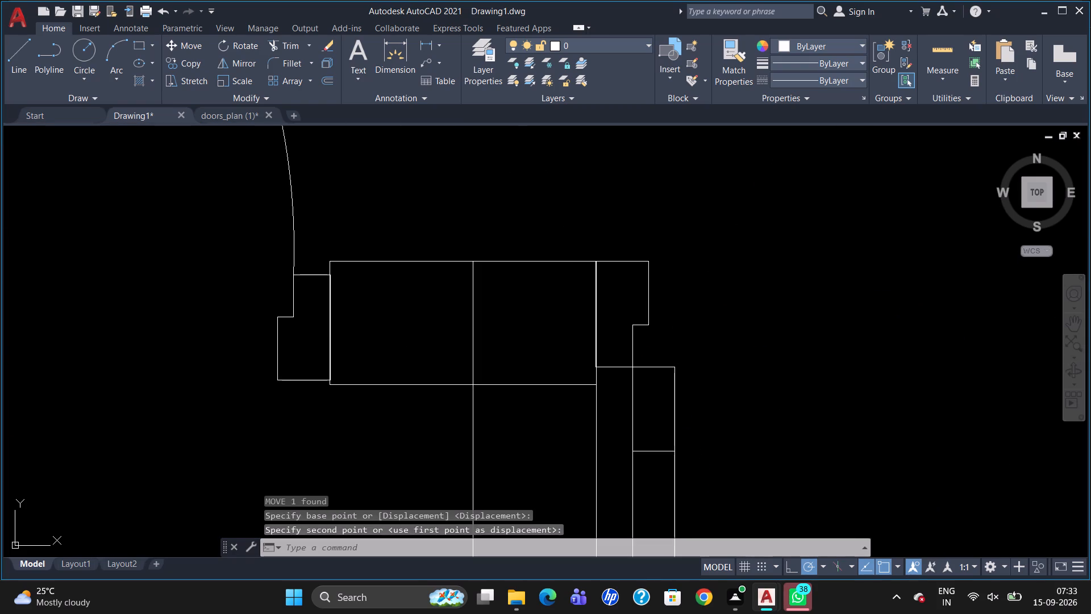
# Scale the moved door down from its upper-left corner so it fits the 2'6" opening.
pyautogui.click(644, 327)
pyautogui.scroll(-3, 432, 309)
pyautogui.write('SC')
pyautogui.press('Return')
pyautogui.click(476, 296)
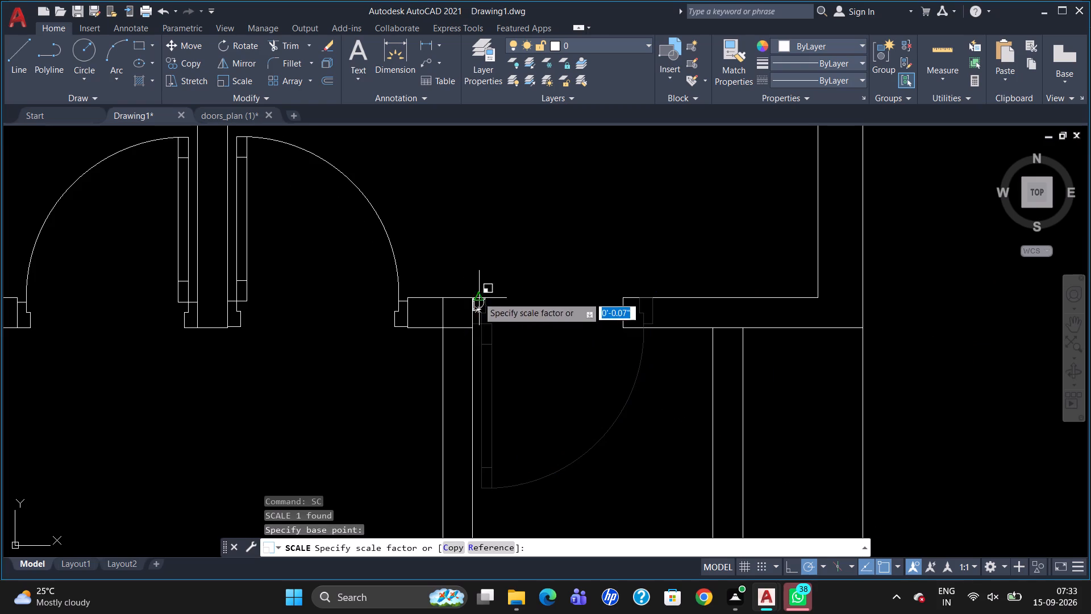
pyautogui.click(542, 337)
# Copy the fitted door straight down into the room below the two partitions.
pyautogui.scroll(-4, 587, 295)
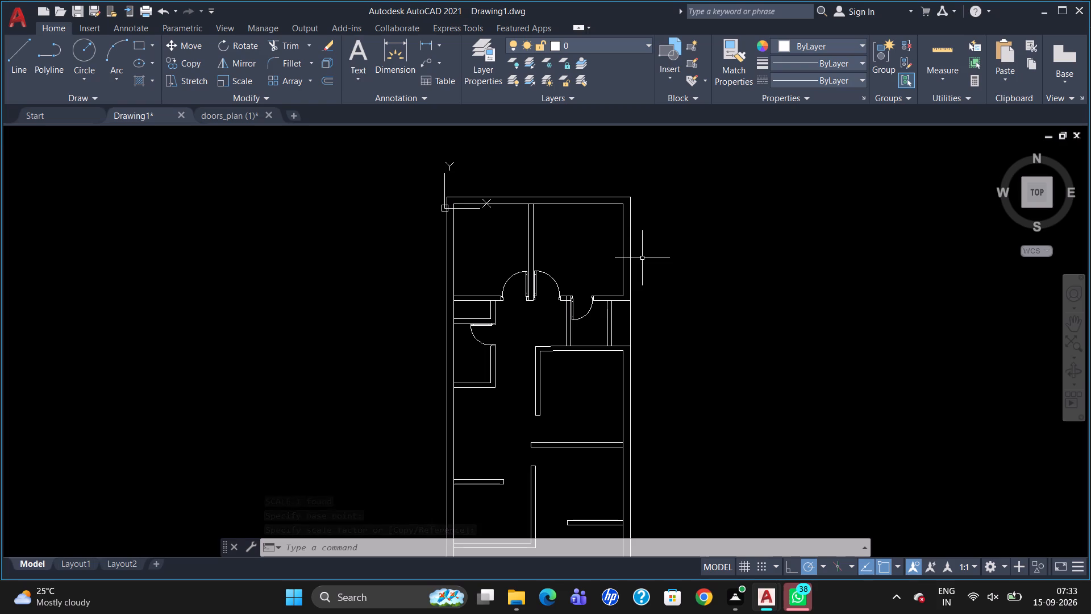
pyautogui.scroll(-1, 647, 277)
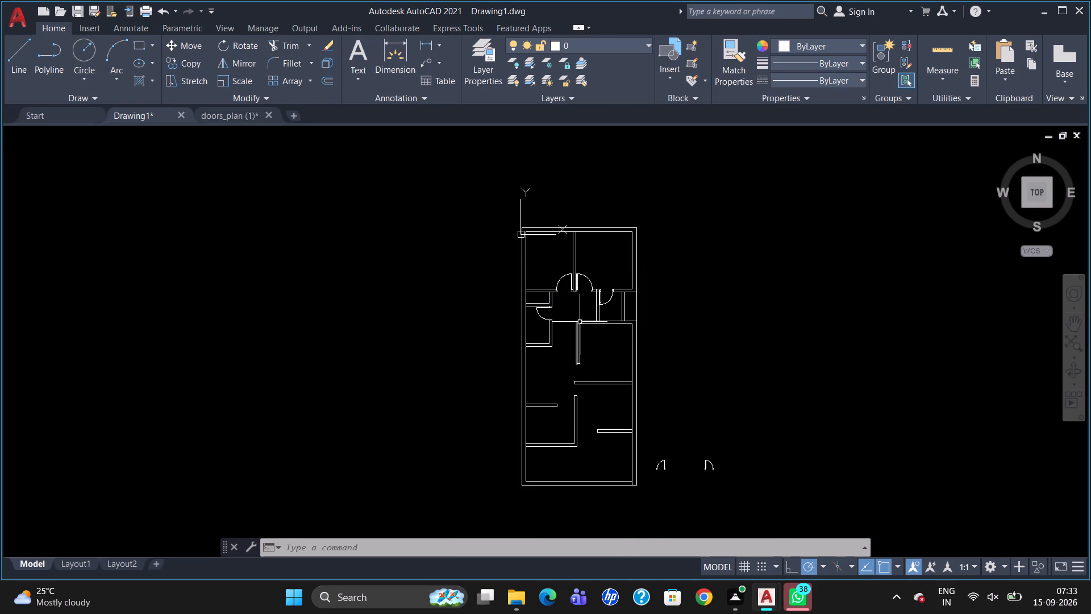
pyautogui.scroll(1, 580, 321)
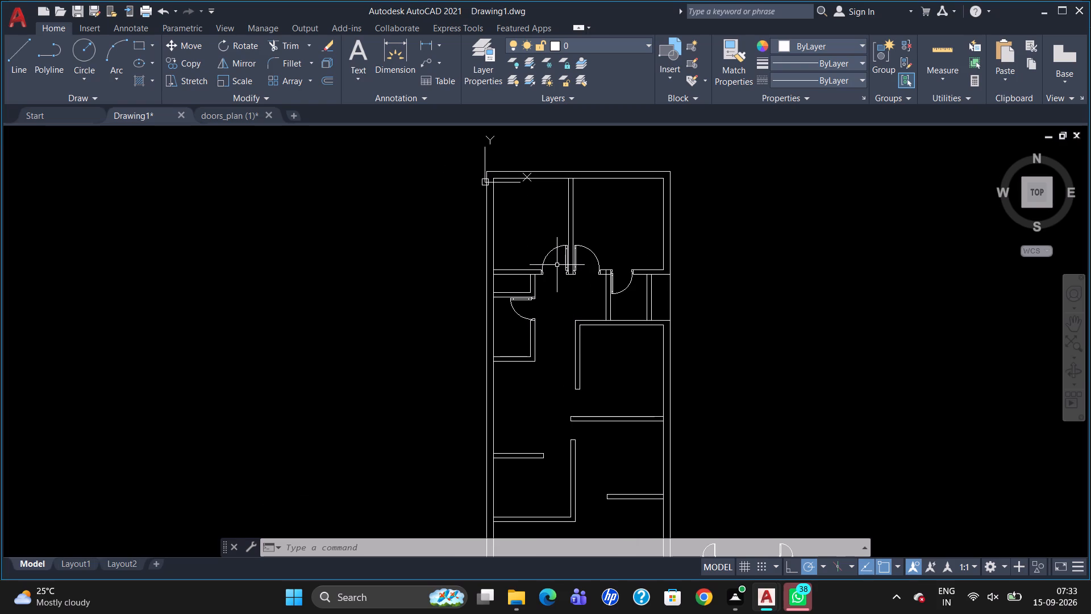
pyautogui.click(614, 291)
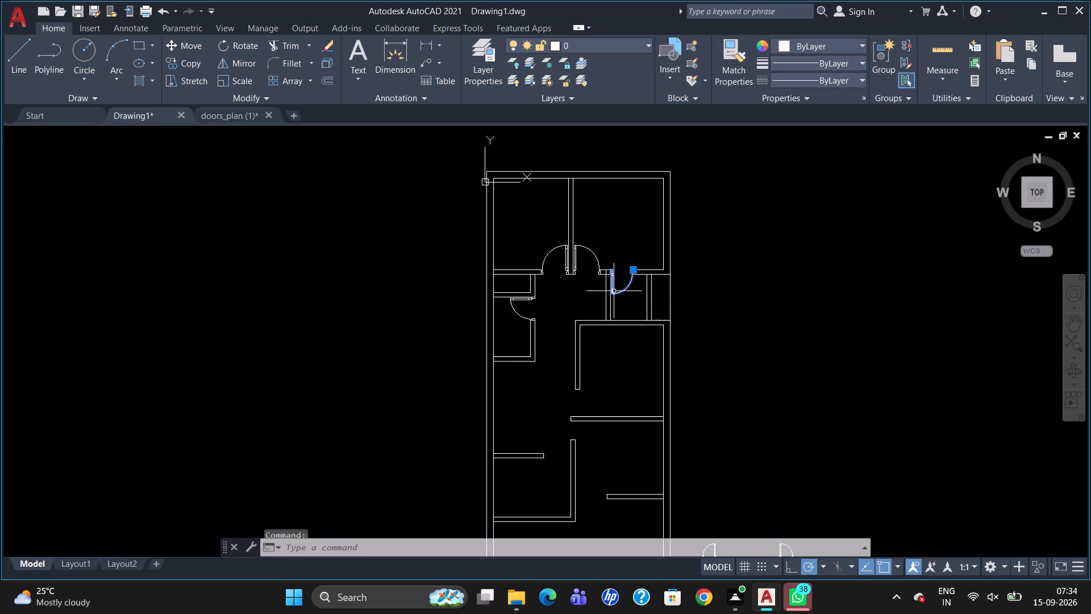
pyautogui.write('CO')
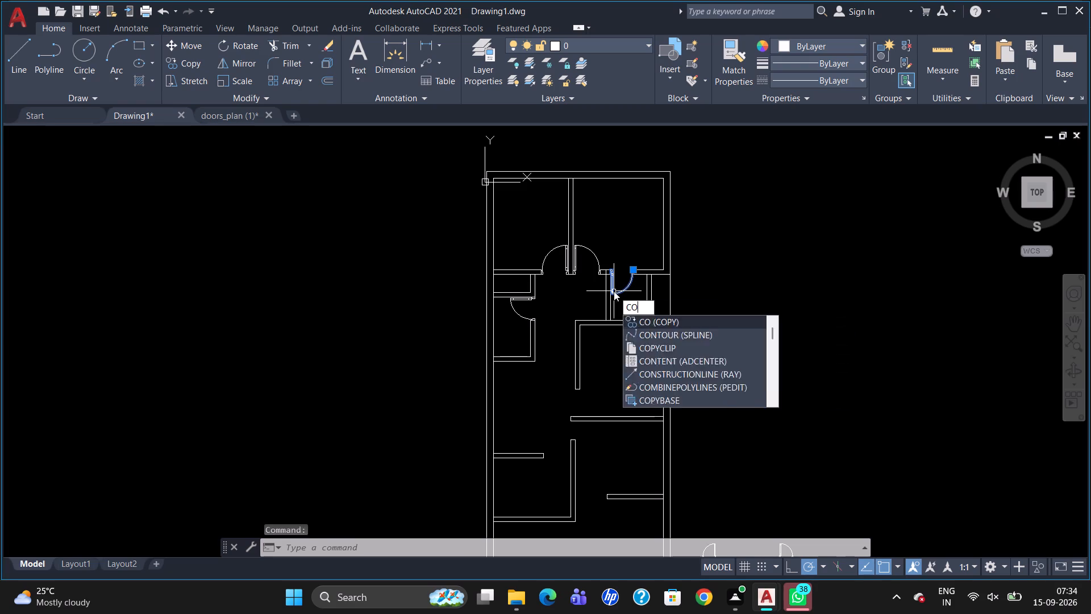
pyautogui.press('Return')
pyautogui.moveTo(614, 291); pyautogui.dragTo(615, 299)
pyautogui.click(617, 378)
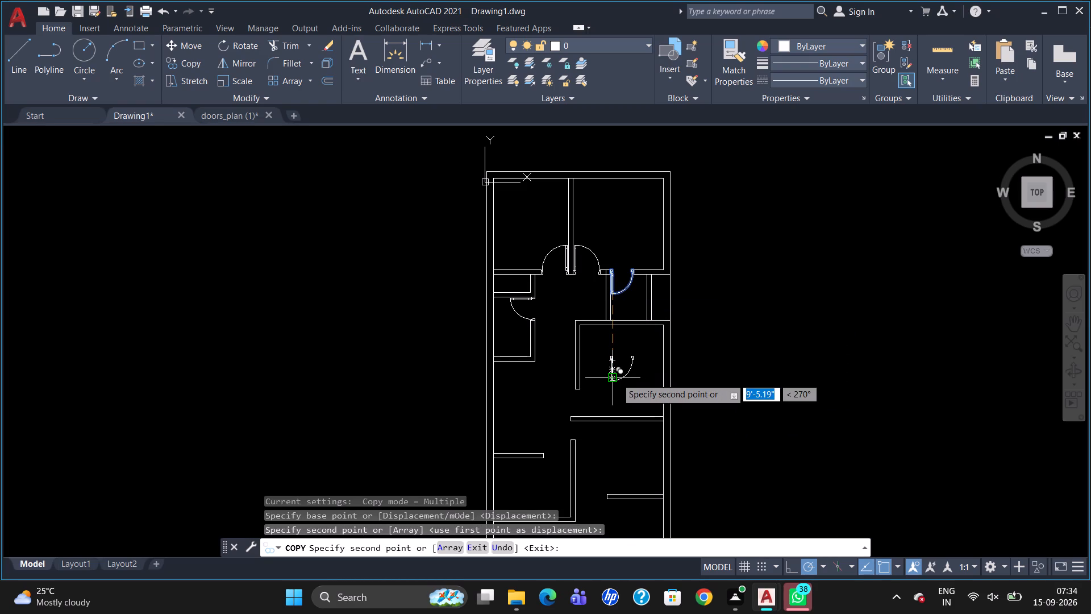
pyautogui.press('Escape')
# Rotate the copied door 90° counterclockwise about its leaf's lower end.
pyautogui.click(615, 379)
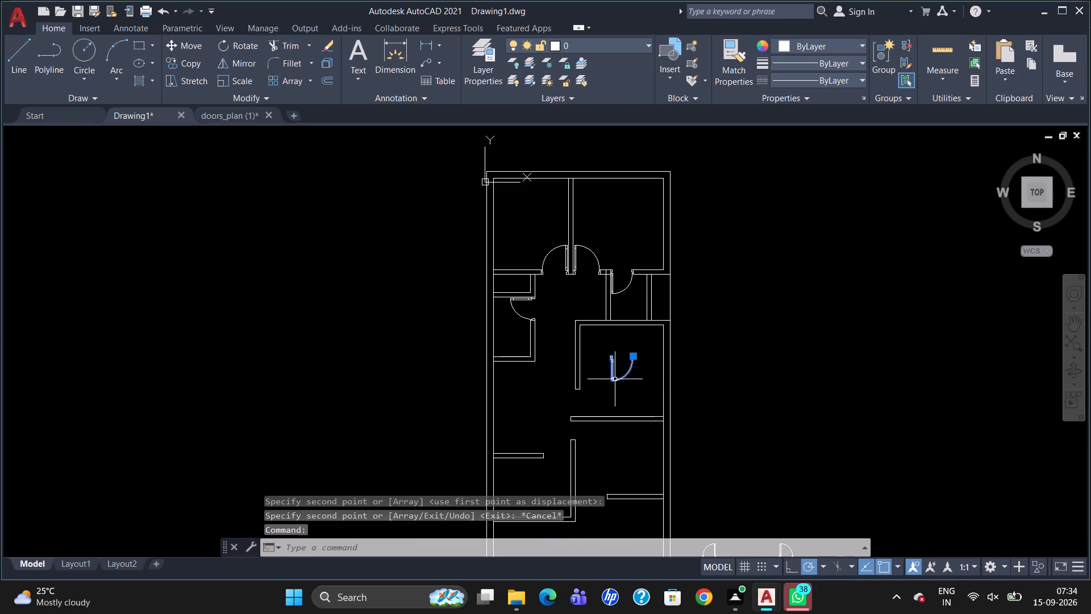
pyautogui.write('RO')
pyautogui.press('Return')
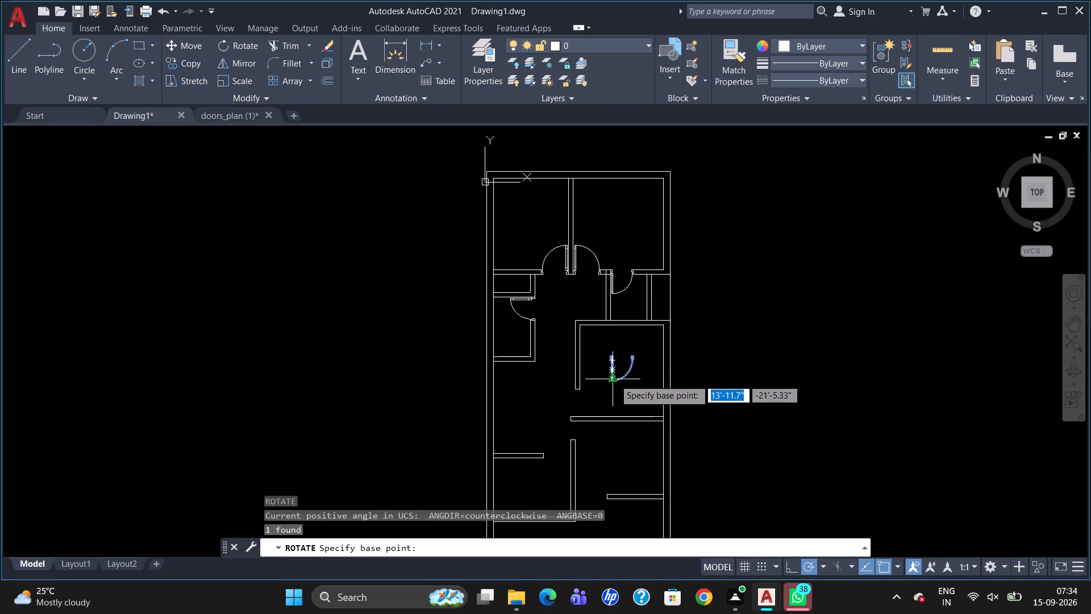
pyautogui.click(614, 379)
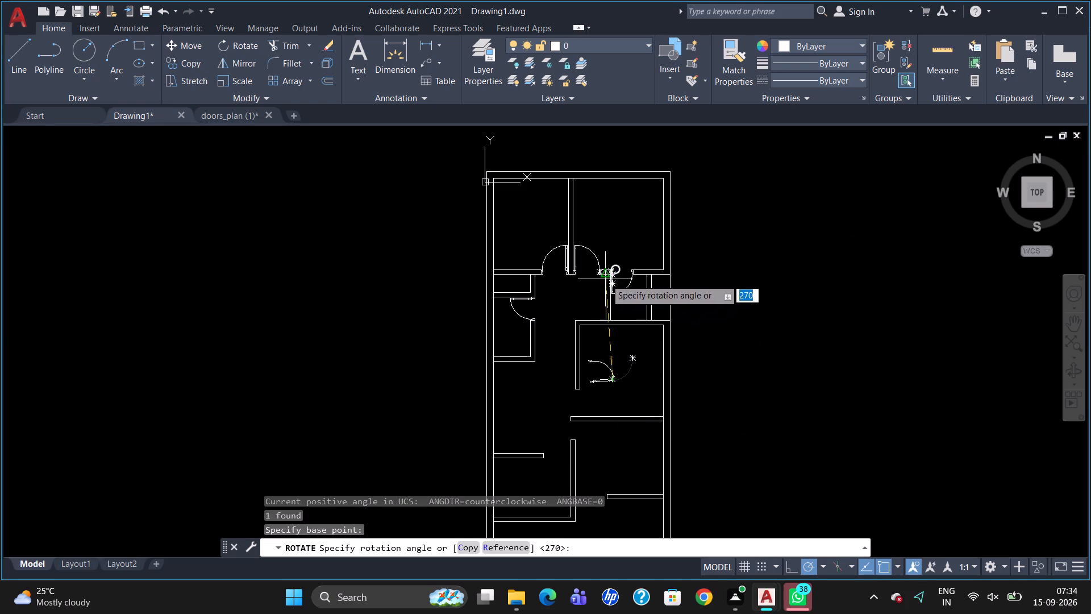
pyautogui.scroll(2, 613, 267)
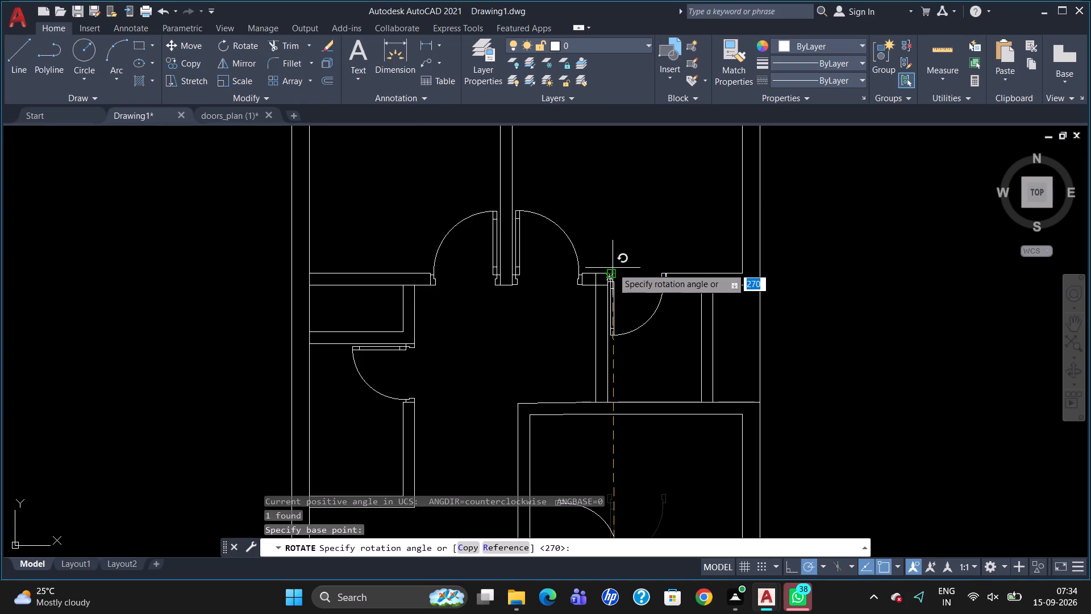
pyautogui.scroll(-2, 613, 268)
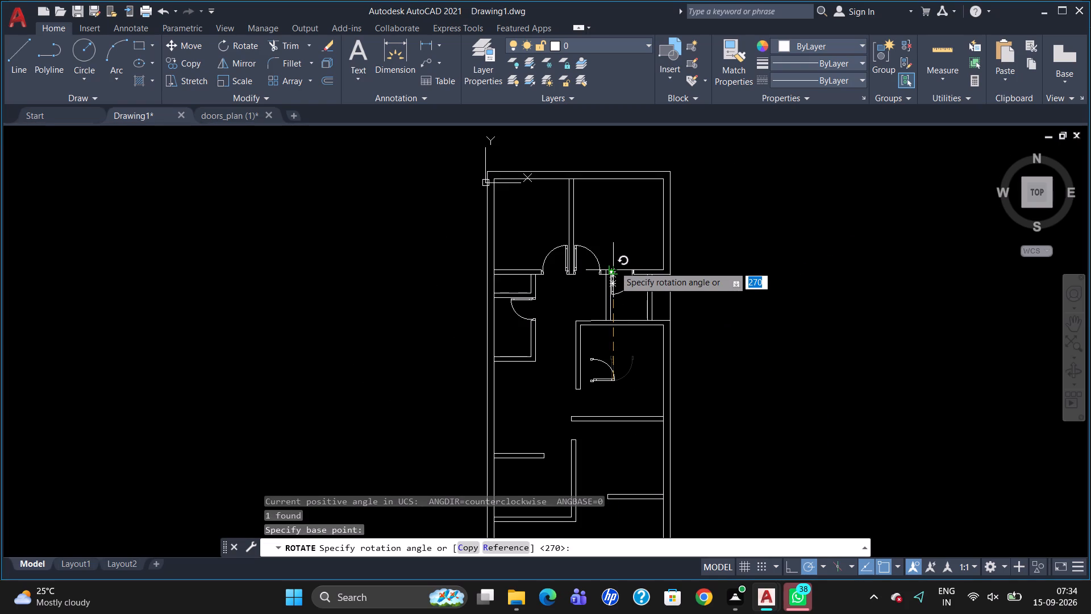
pyautogui.click(614, 266)
# Move the rotated door by its upper jamb onto the lower end of the middle-right room's left wall.
pyautogui.click(613, 373)
pyautogui.scroll(-1, 635, 337)
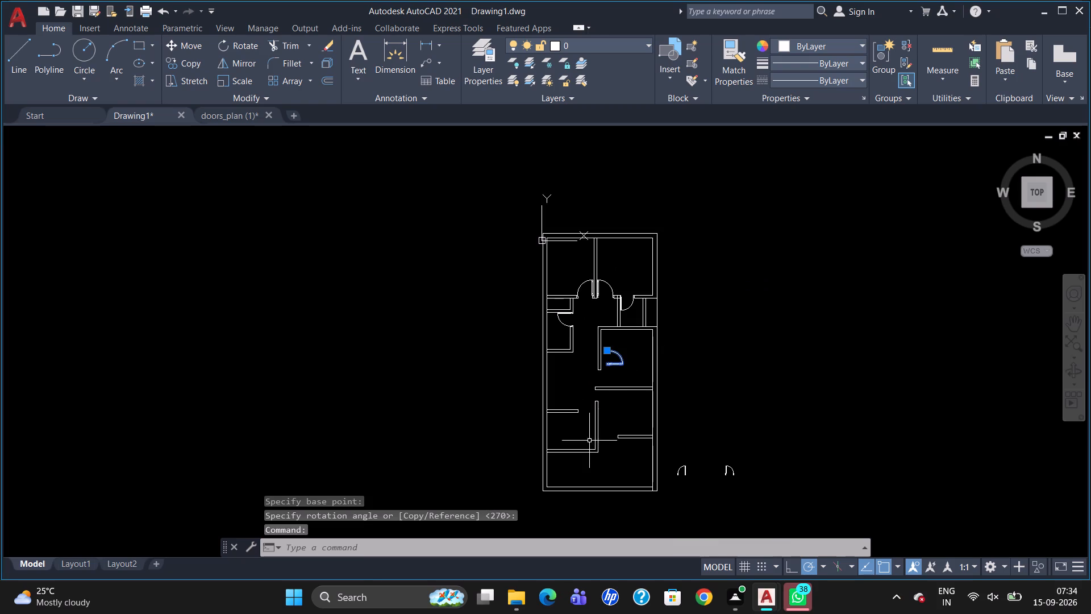
pyautogui.scroll(1, 588, 425)
pyautogui.press('m')
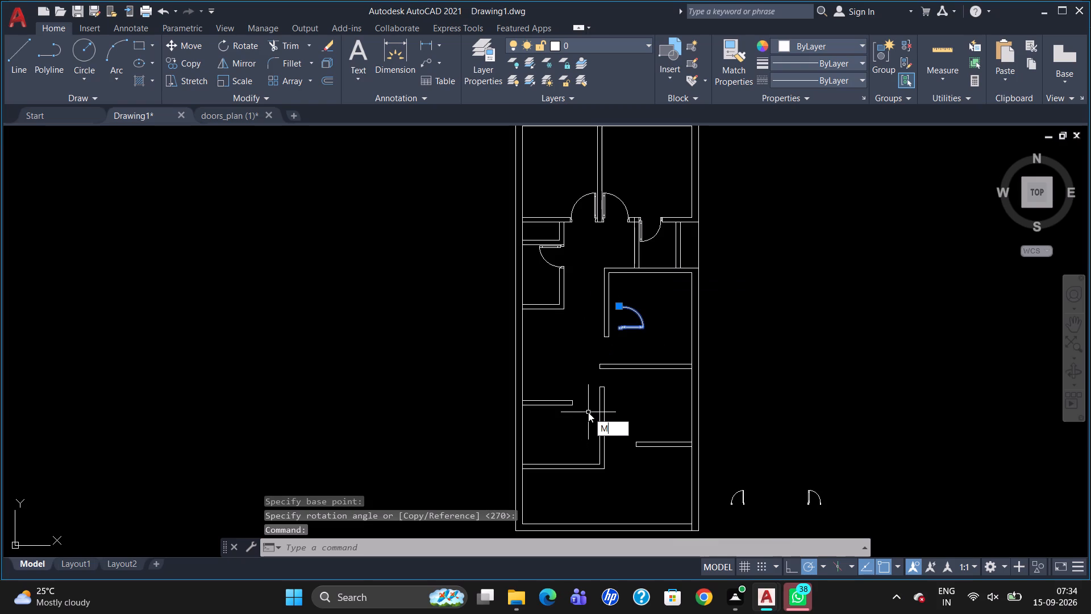
pyautogui.press('Return')
pyautogui.scroll(2, 588, 412)
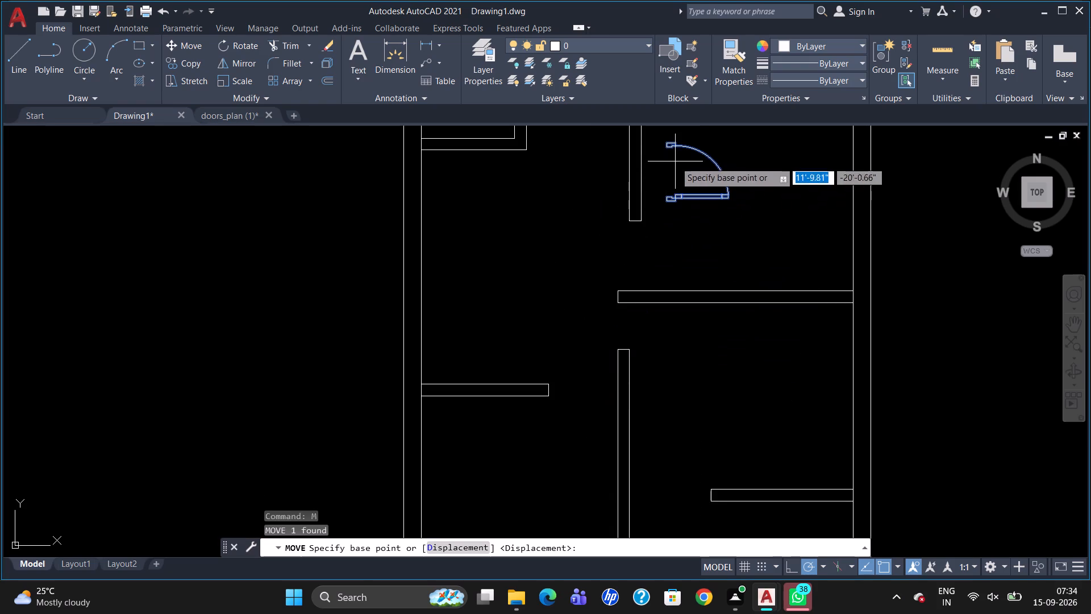
pyautogui.click(673, 142)
pyautogui.scroll(3, 615, 245)
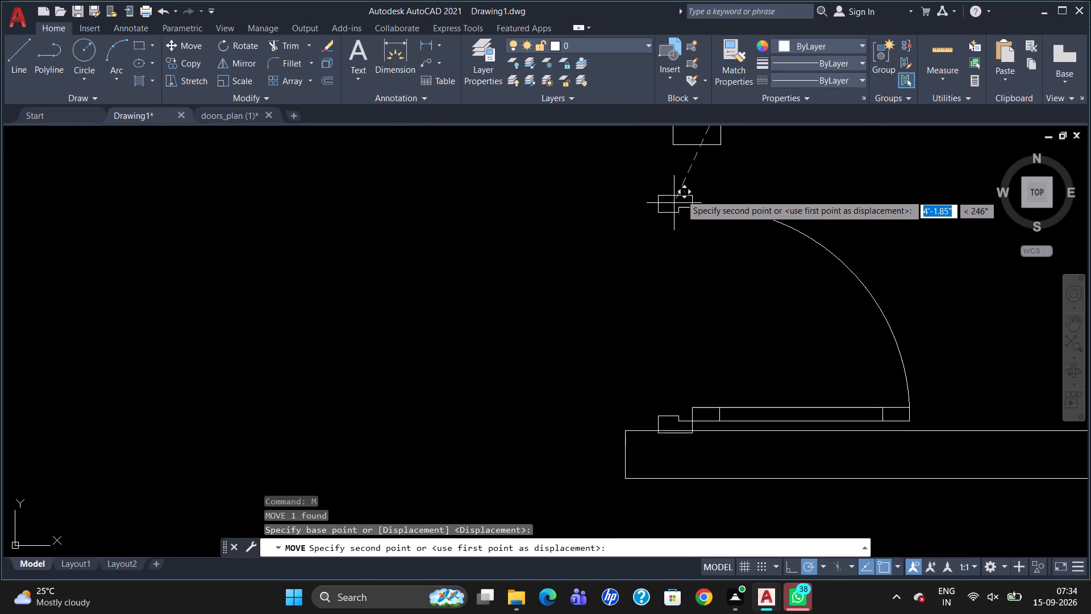
pyautogui.click(689, 152)
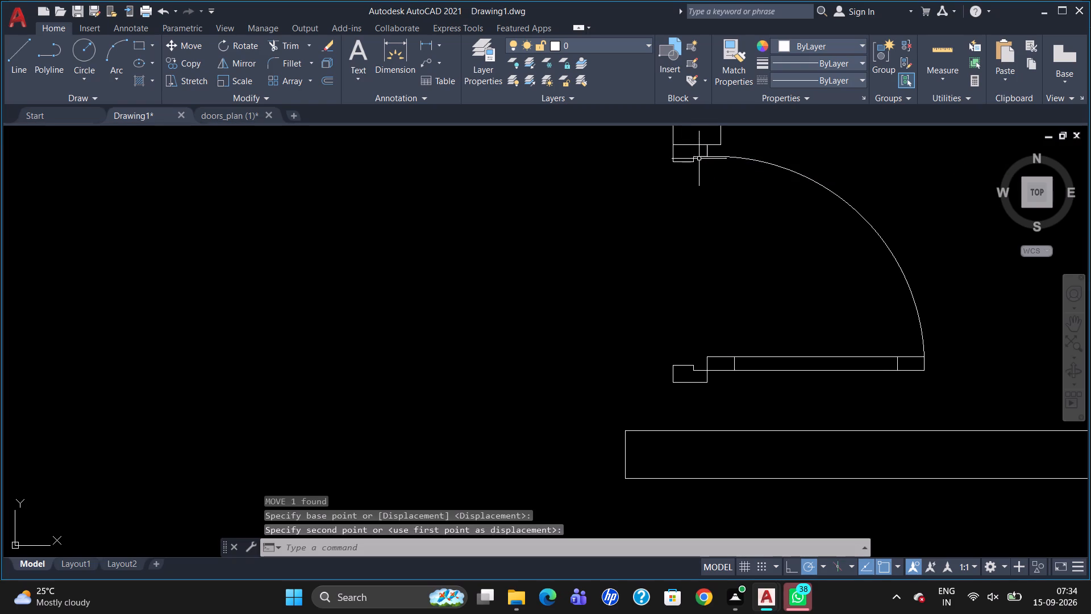
# Scale the door up from its upper-left corner so it spans the gap down to the horizontal partition below.
pyautogui.click(699, 157)
pyautogui.press('w')
pyautogui.press('BackSpace')
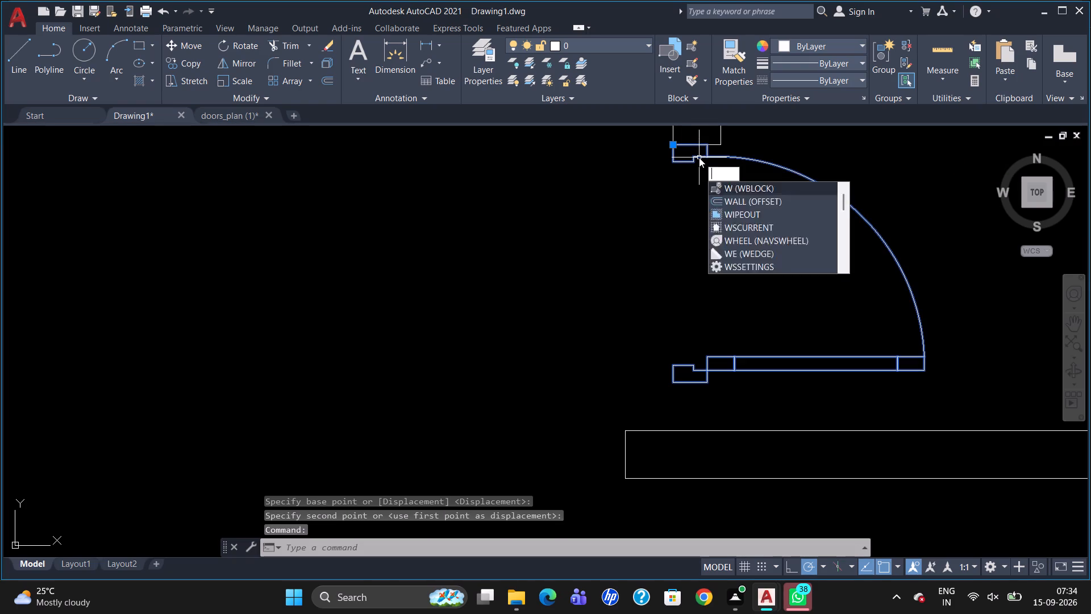
pyautogui.write('SC')
pyautogui.press('Return')
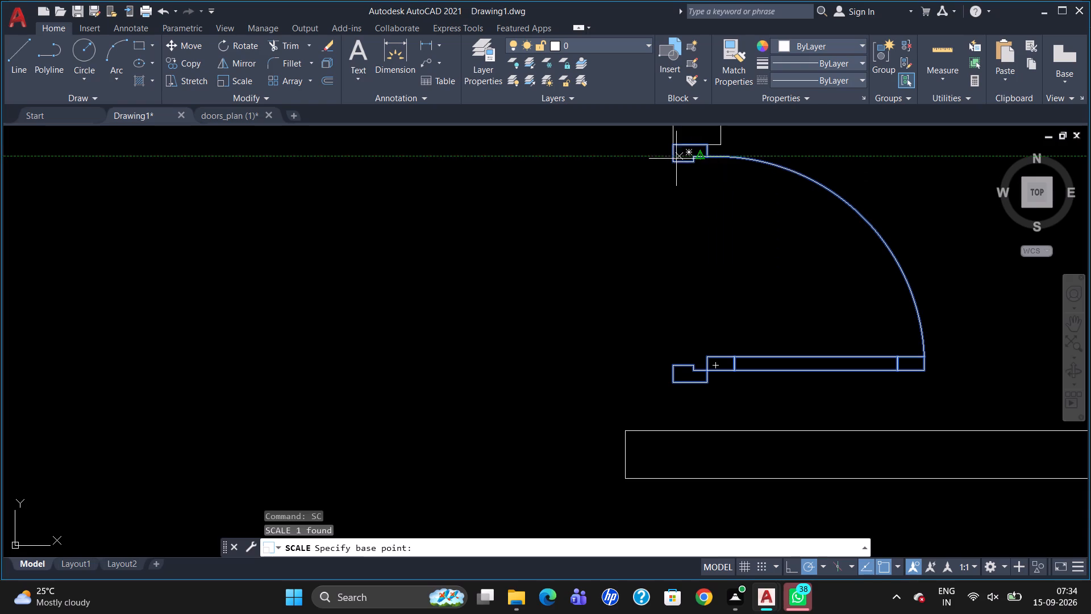
pyautogui.click(673, 145)
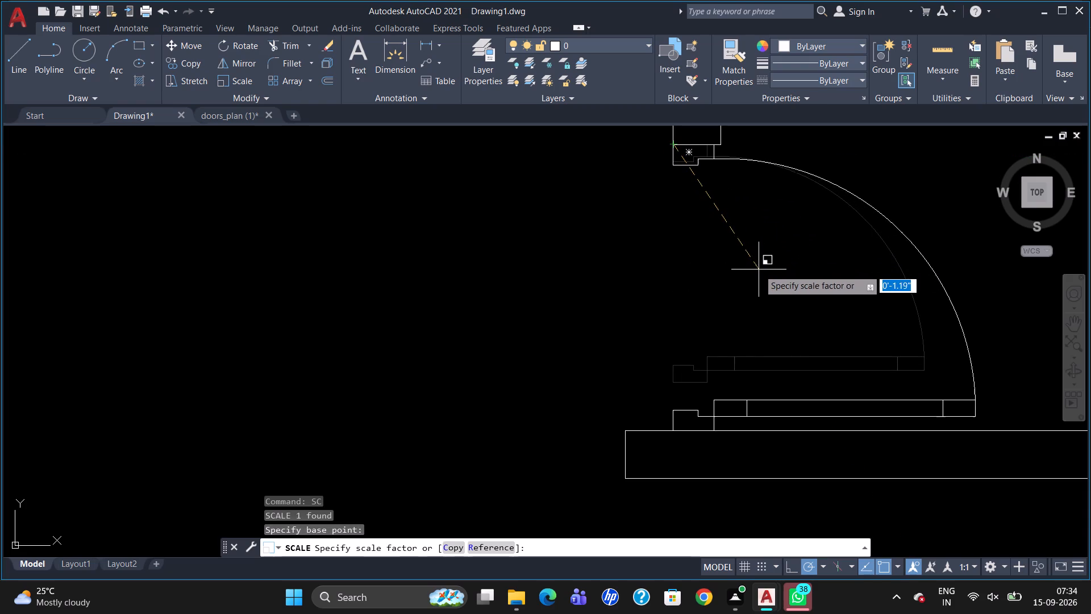
pyautogui.click(760, 269)
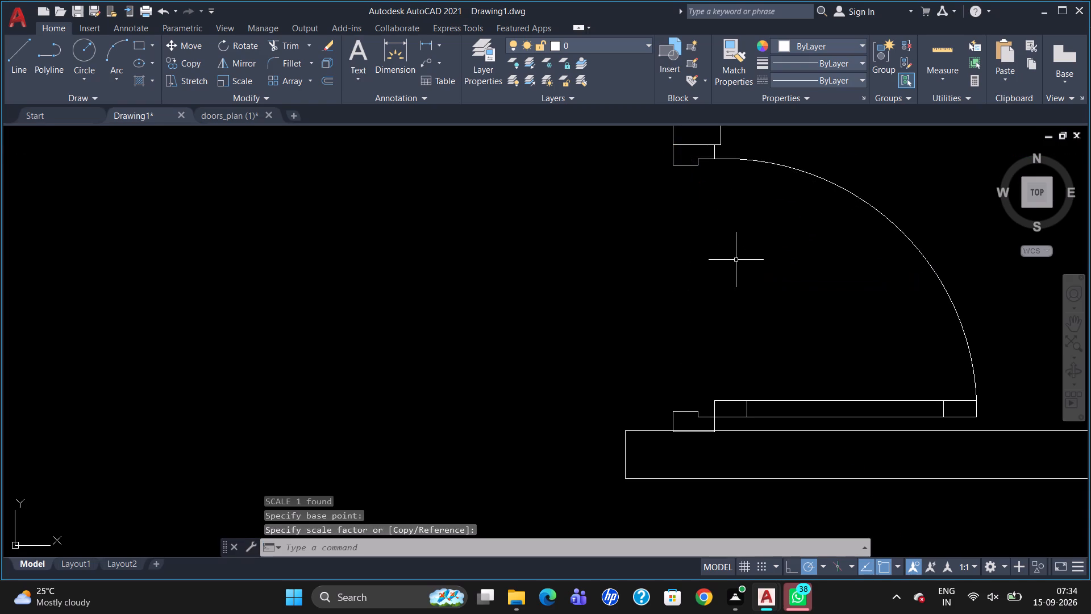
# Copy the top-right room's door straight down so its right jamb meets the free end of the lower-right partition.
pyautogui.scroll(-4, 736, 260)
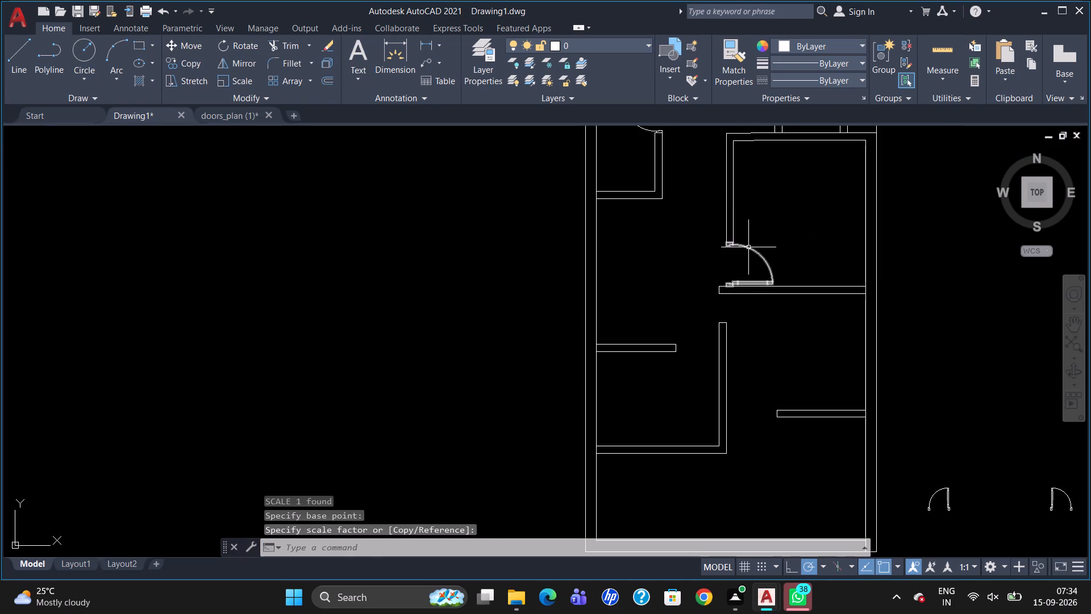
pyautogui.scroll(-1, 748, 247)
pyautogui.scroll(-1, 774, 356)
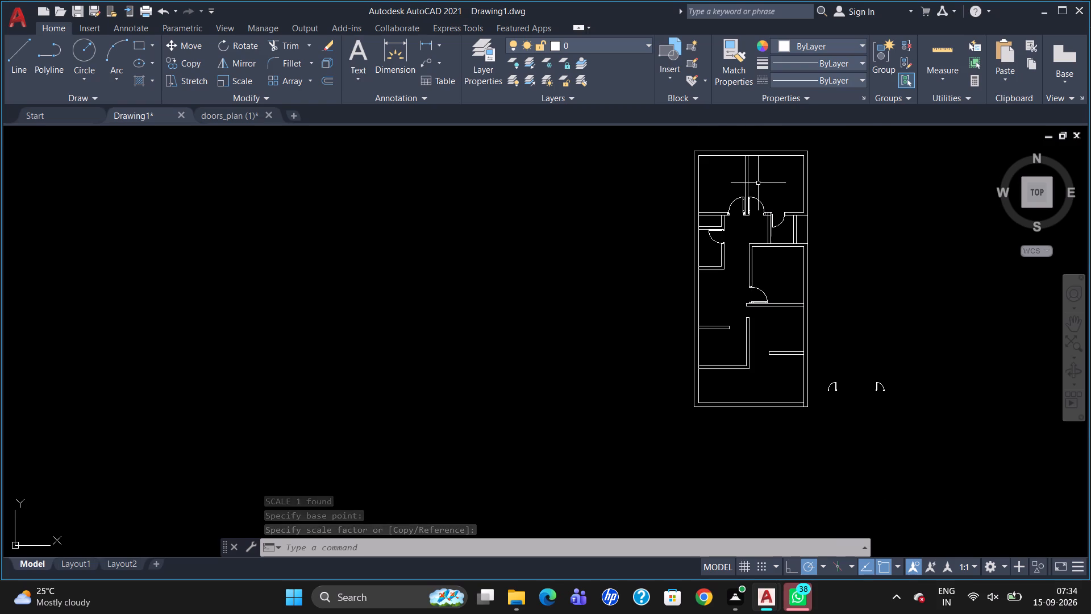
pyautogui.scroll(2, 758, 183)
pyautogui.click(733, 231)
pyautogui.write('CO')
pyautogui.press('Return')
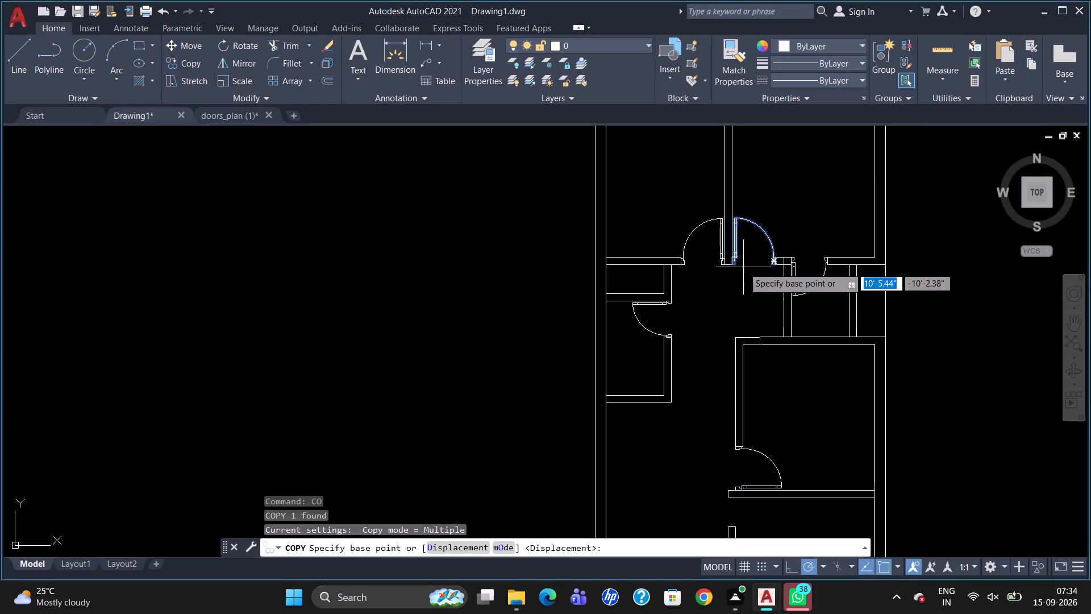
pyautogui.click(737, 262)
pyautogui.scroll(-2, 763, 250)
pyautogui.scroll(2, 769, 395)
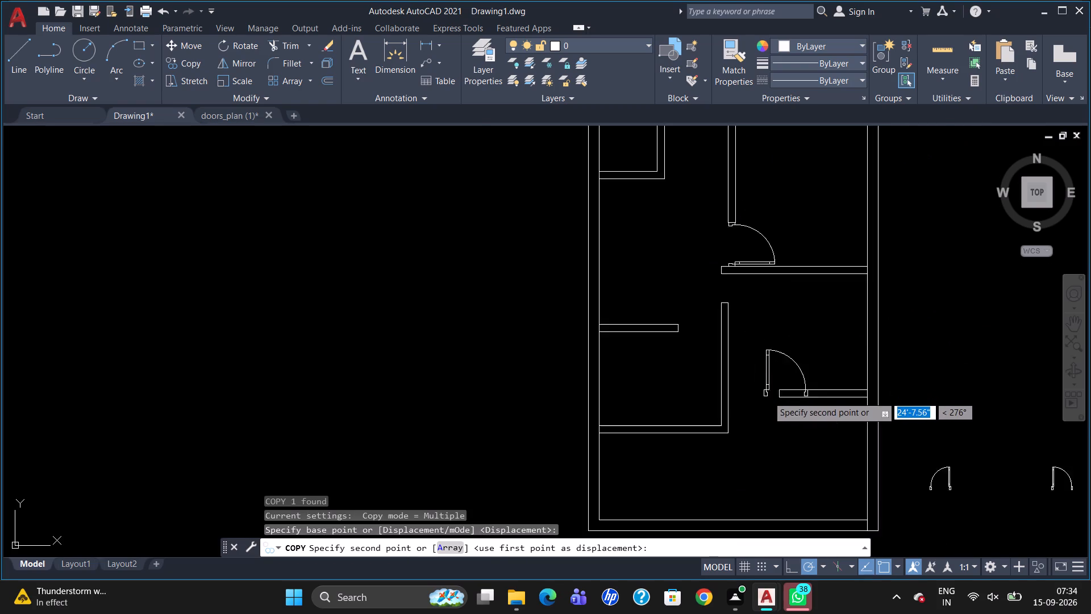
pyautogui.scroll(1, 768, 396)
pyautogui.scroll(2, 722, 400)
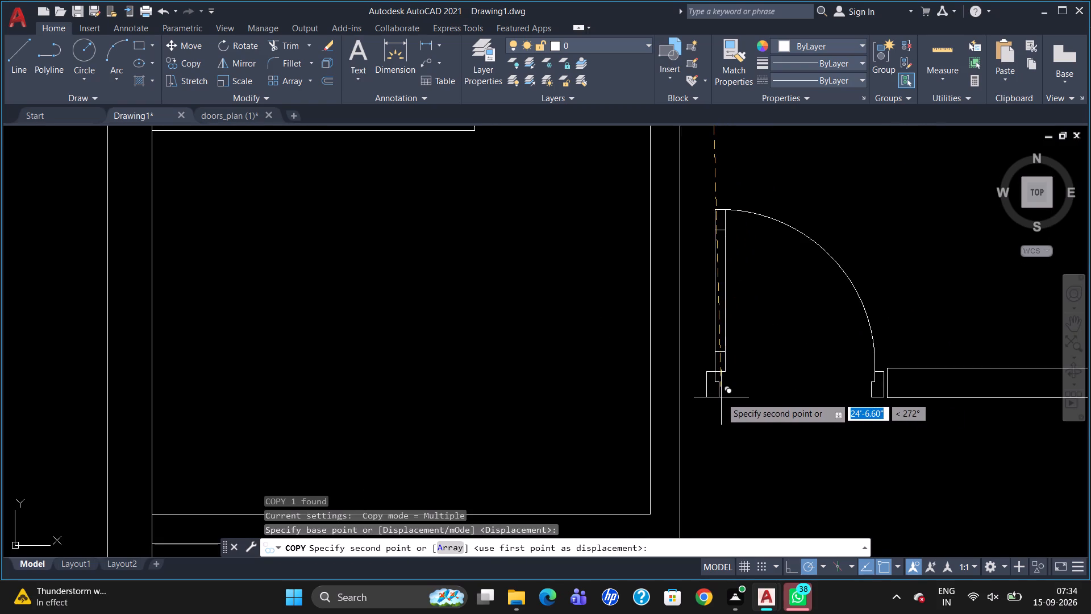
pyautogui.click(724, 398)
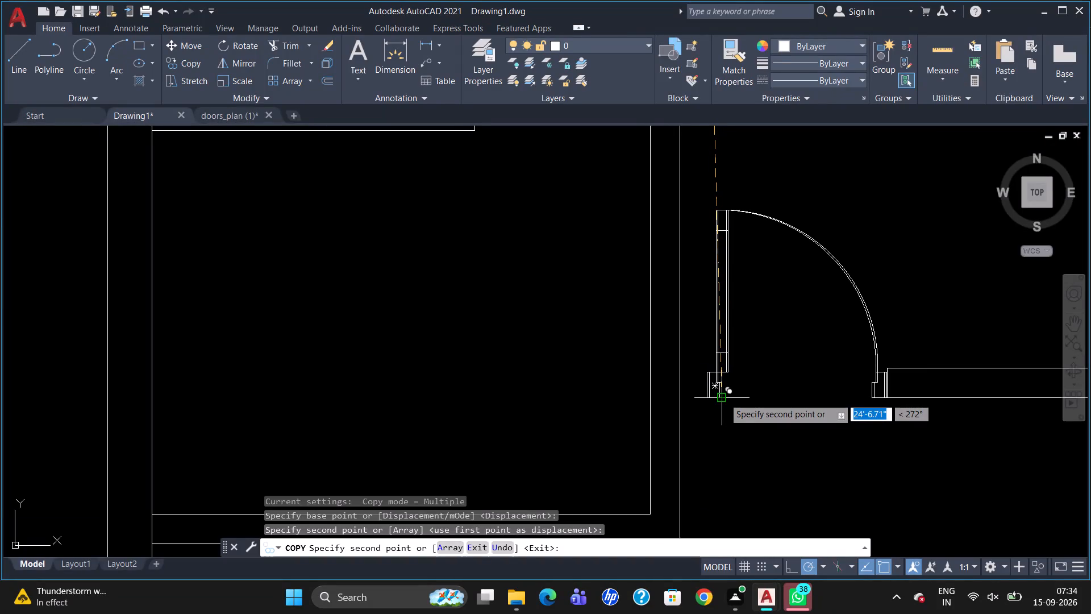
pyautogui.press('Escape')
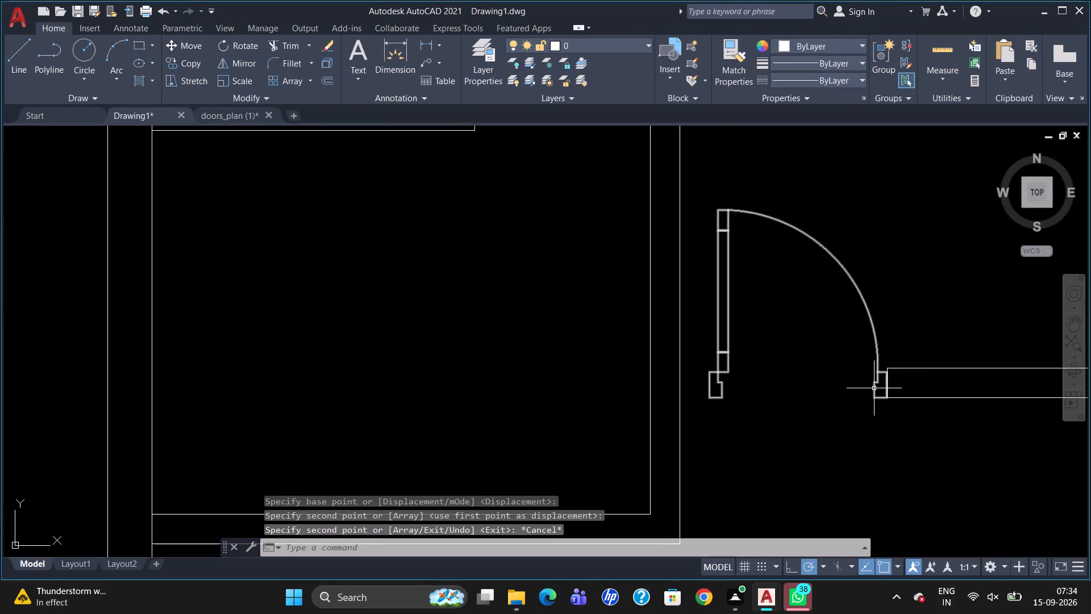
# Scale the copied door up from its lower-right jamb corner so it spans the gap to the vertical partition.
pyautogui.click(875, 388)
pyautogui.write('SC')
pyautogui.press('Return')
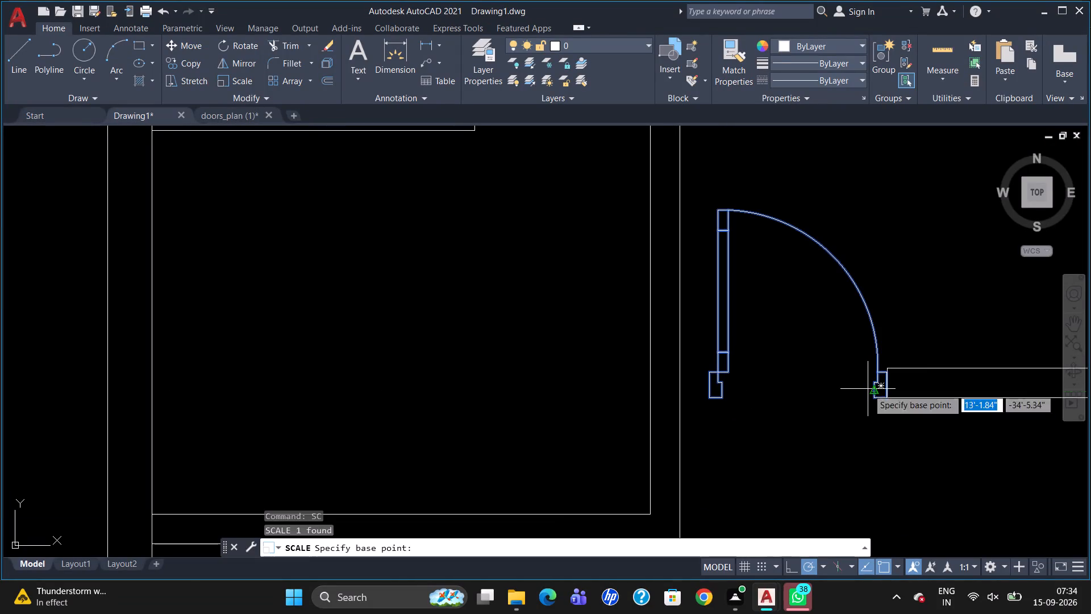
pyautogui.click(891, 395)
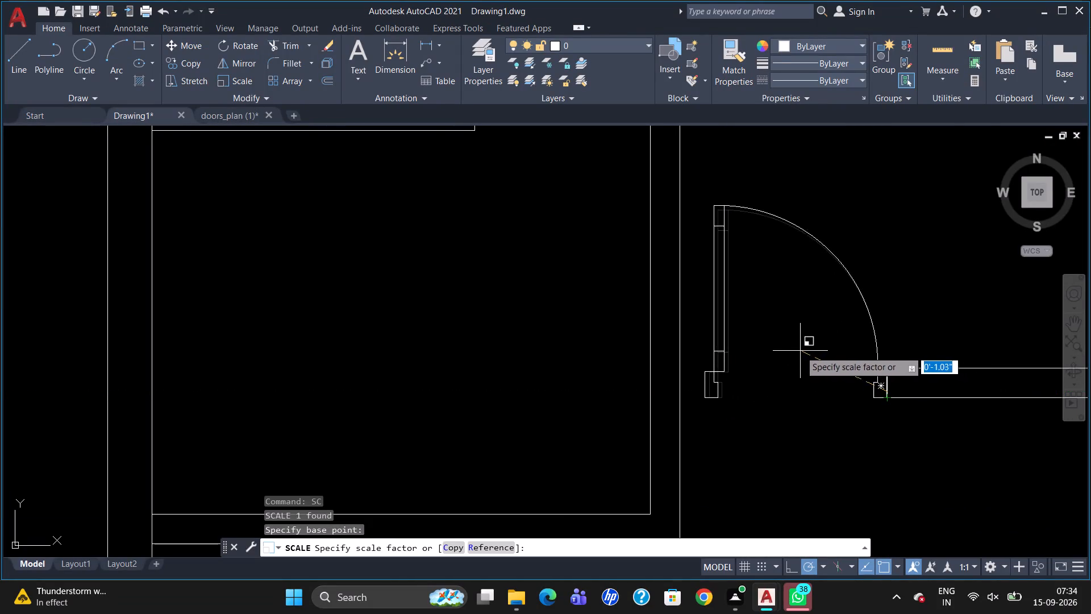
pyautogui.click(792, 339)
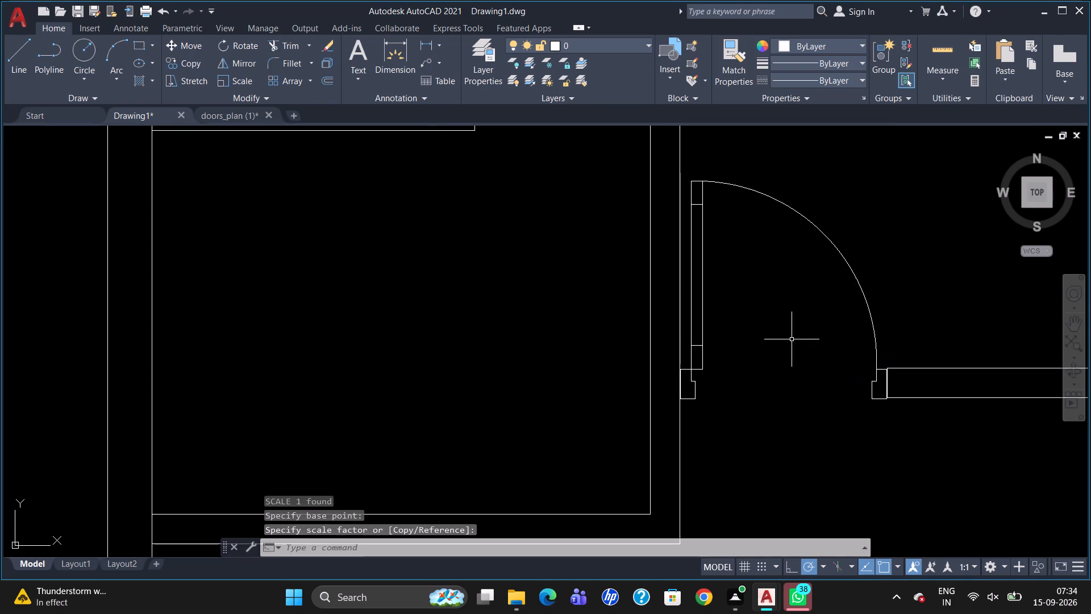
pyautogui.scroll(-2, 793, 339)
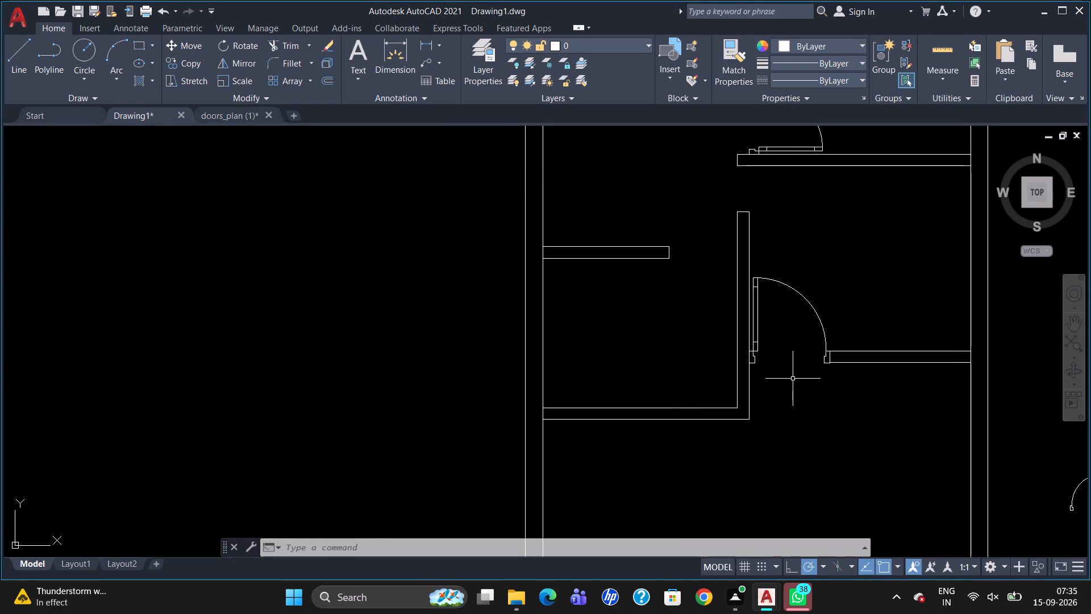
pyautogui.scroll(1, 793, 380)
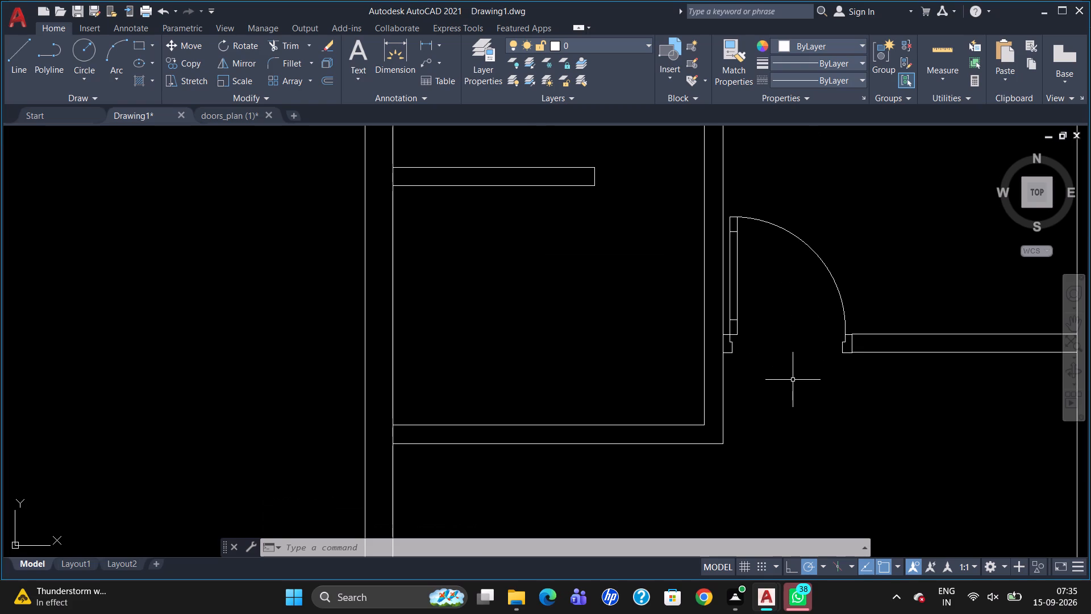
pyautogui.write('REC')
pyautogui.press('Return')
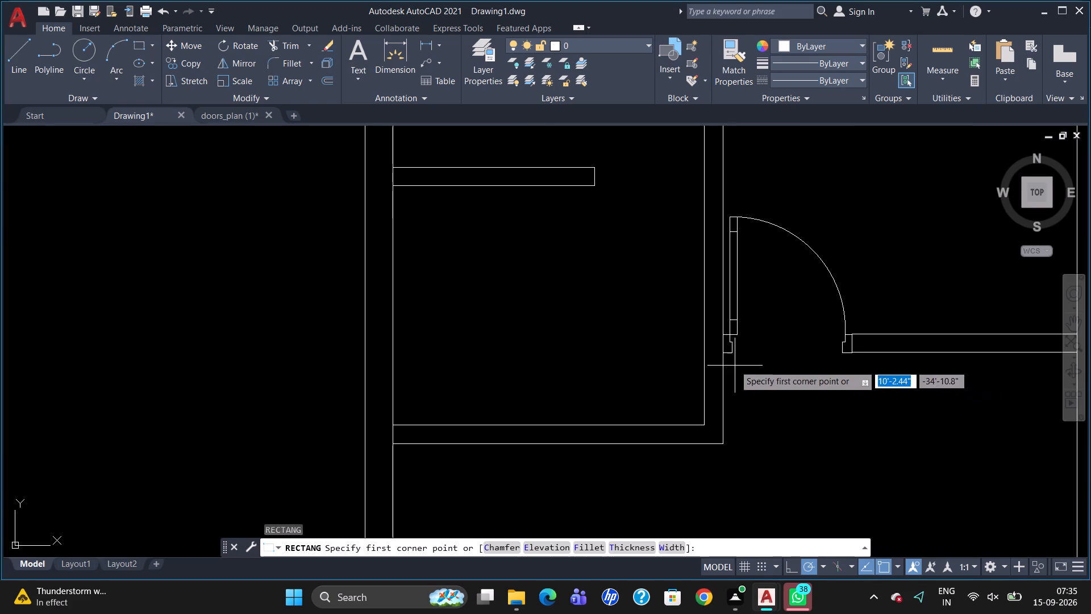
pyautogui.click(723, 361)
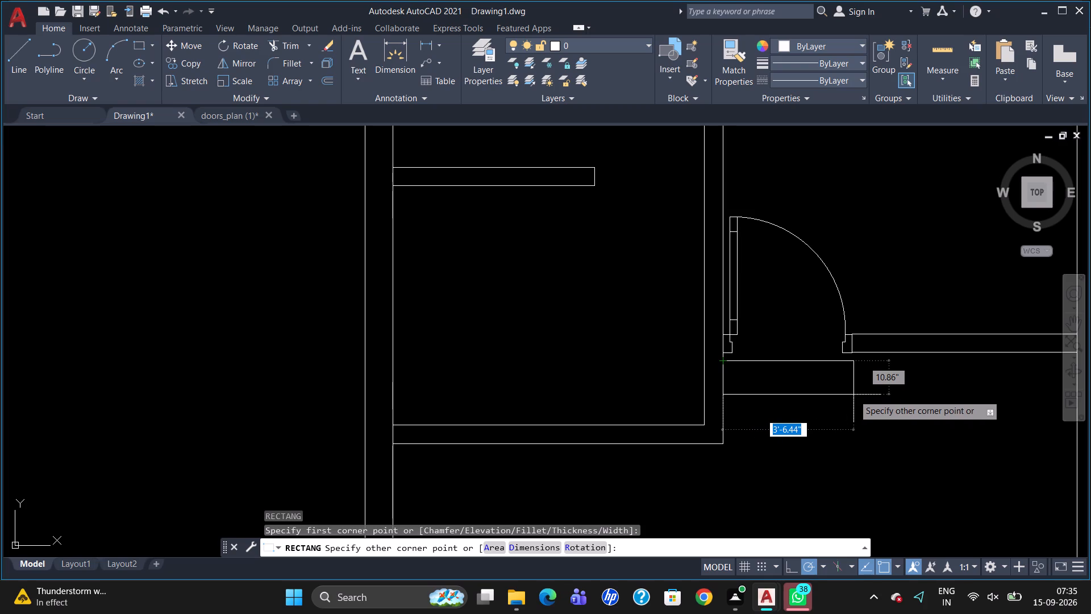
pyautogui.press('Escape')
# Draw a rectangle about 3'-8" by 1'-1" directly below the newly fitted door, starting at the vertical partition.
pyautogui.scroll(2, 856, 391)
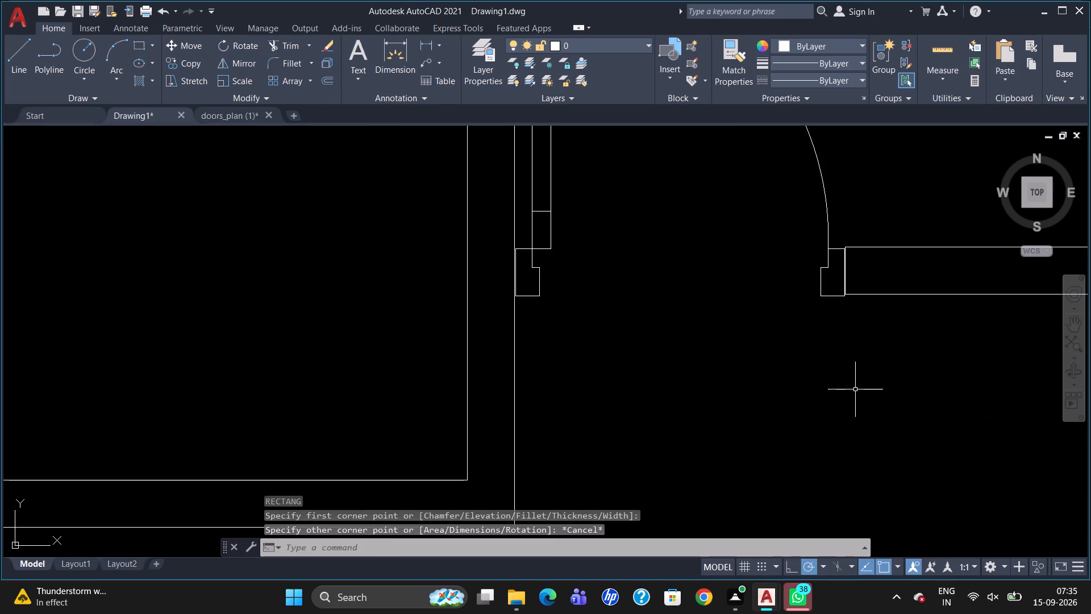
pyautogui.write('REC')
pyautogui.press('Return')
pyautogui.click(514, 300)
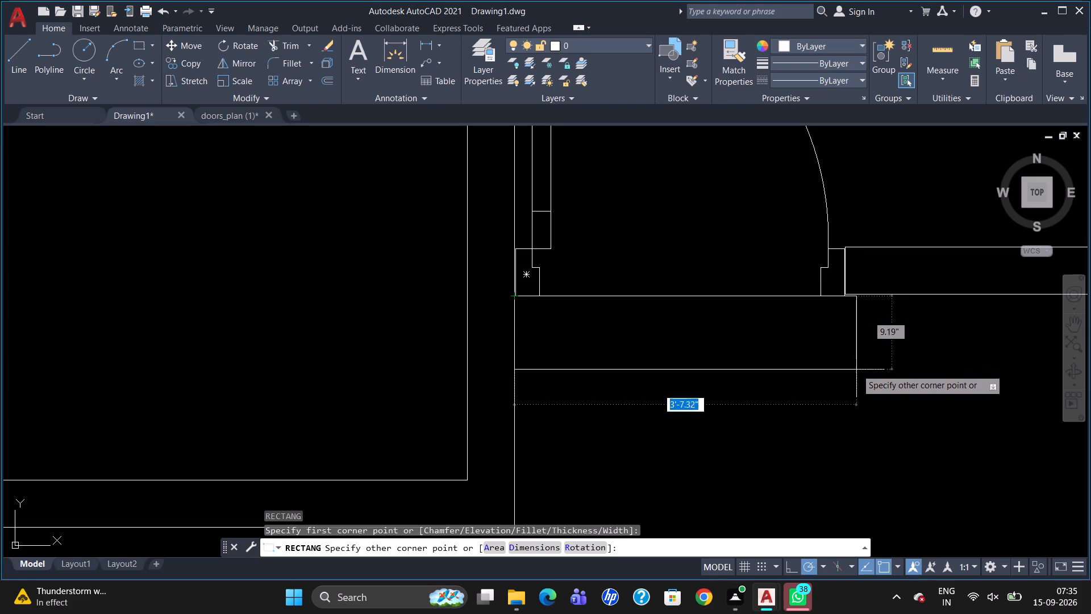
pyautogui.click(864, 402)
# Draw a horizontal line through the middle of the rectangle, dividing it into two equal steps.
pyautogui.press('l')
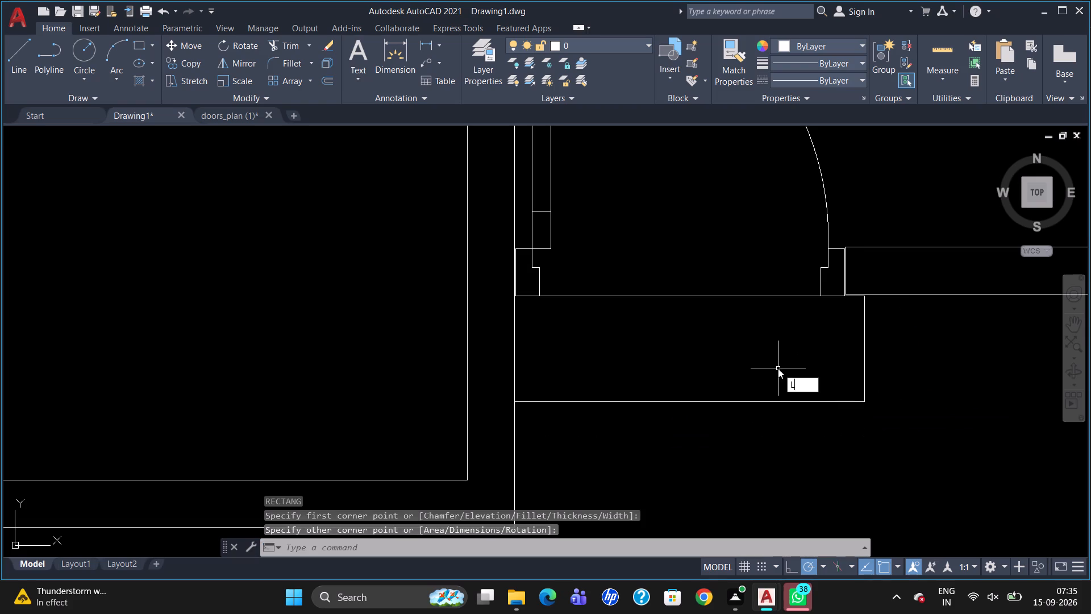
pyautogui.press('Return')
pyautogui.click(866, 346)
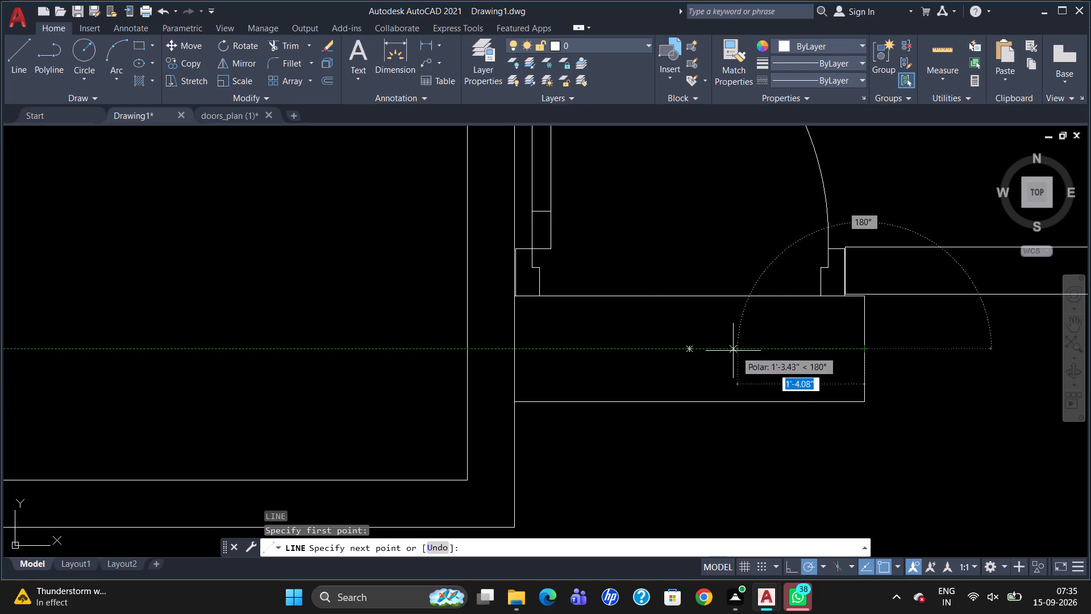
pyautogui.click(517, 349)
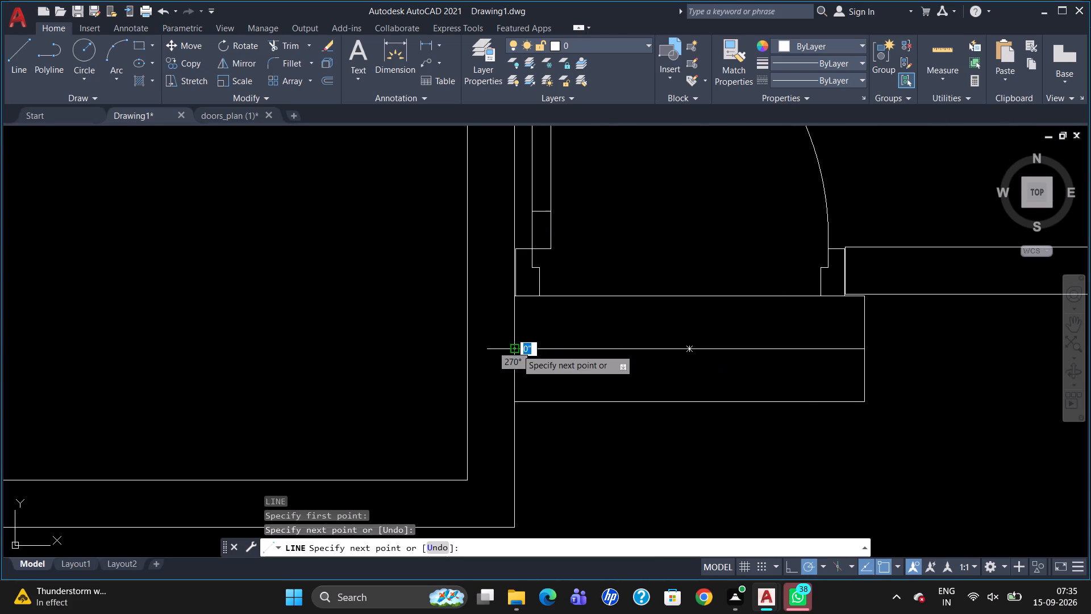
pyautogui.press('Escape')
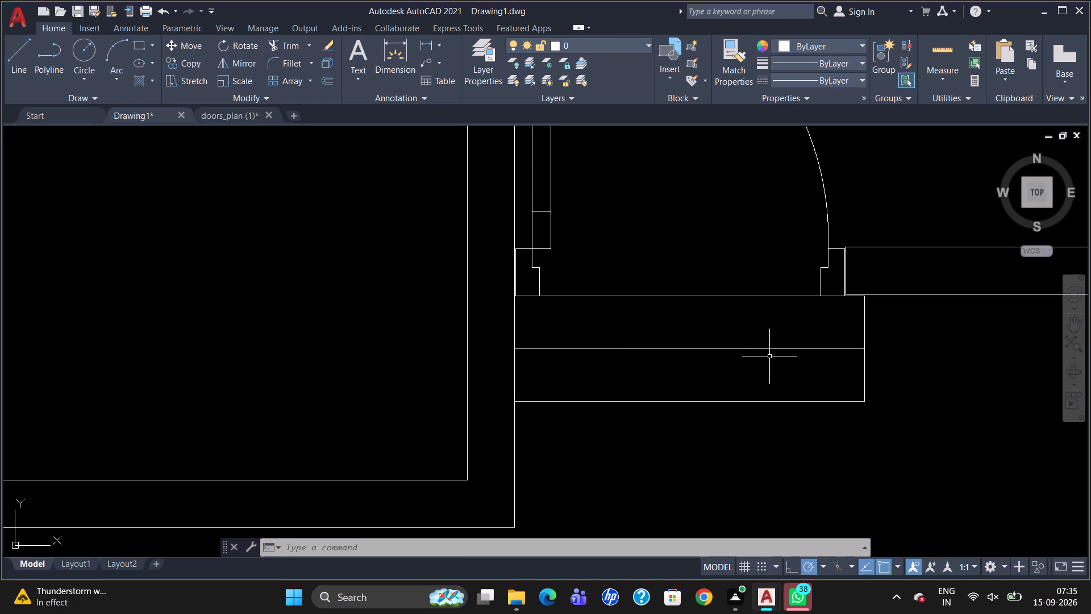
# Draw a vertical line about 6' long from the lower-left room's bottom partition down to the bottom outer wall's inner face.
pyautogui.scroll(-3, 781, 360)
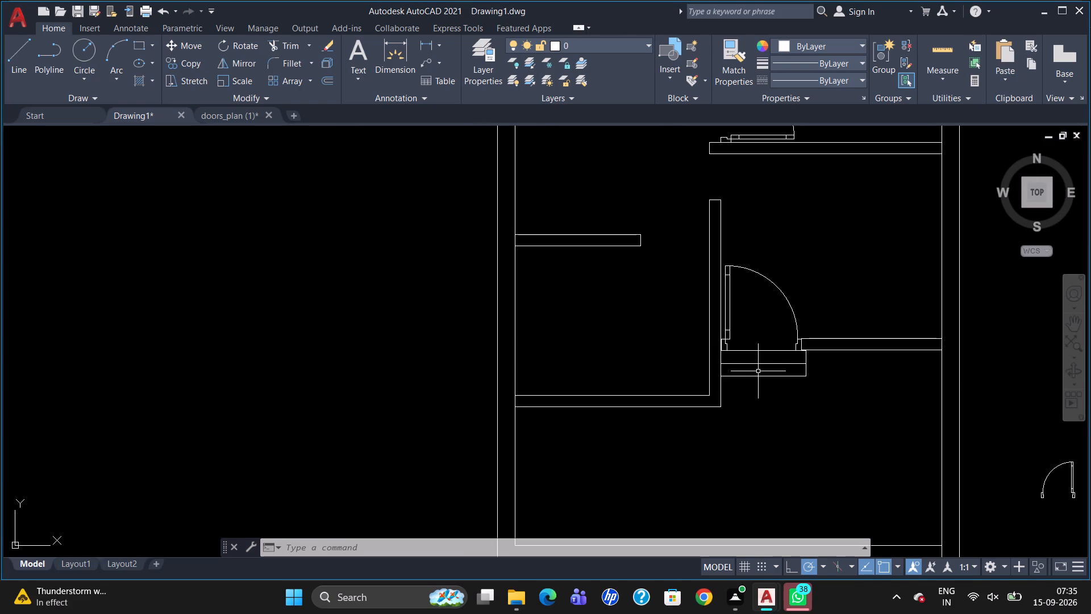
pyautogui.scroll(-2, 748, 341)
pyautogui.scroll(2, 748, 431)
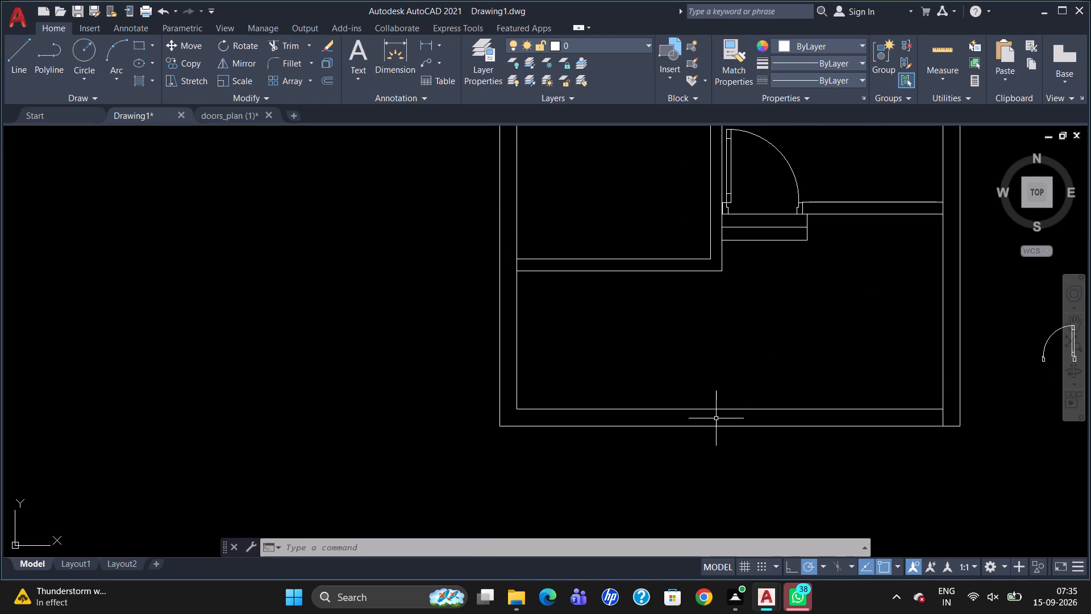
pyautogui.press('l')
pyautogui.press('Return')
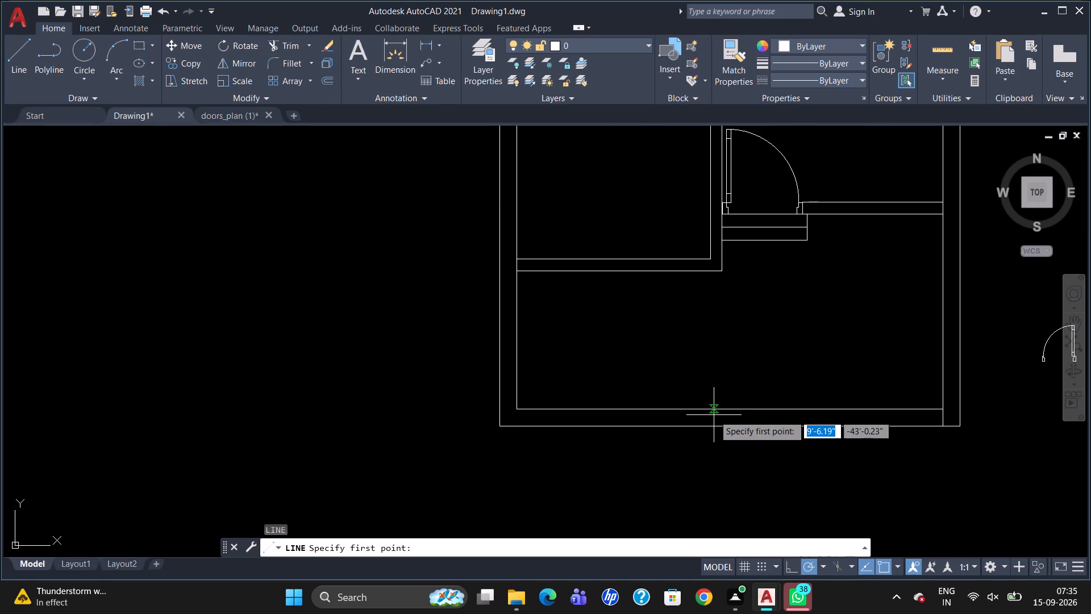
pyautogui.click(703, 276)
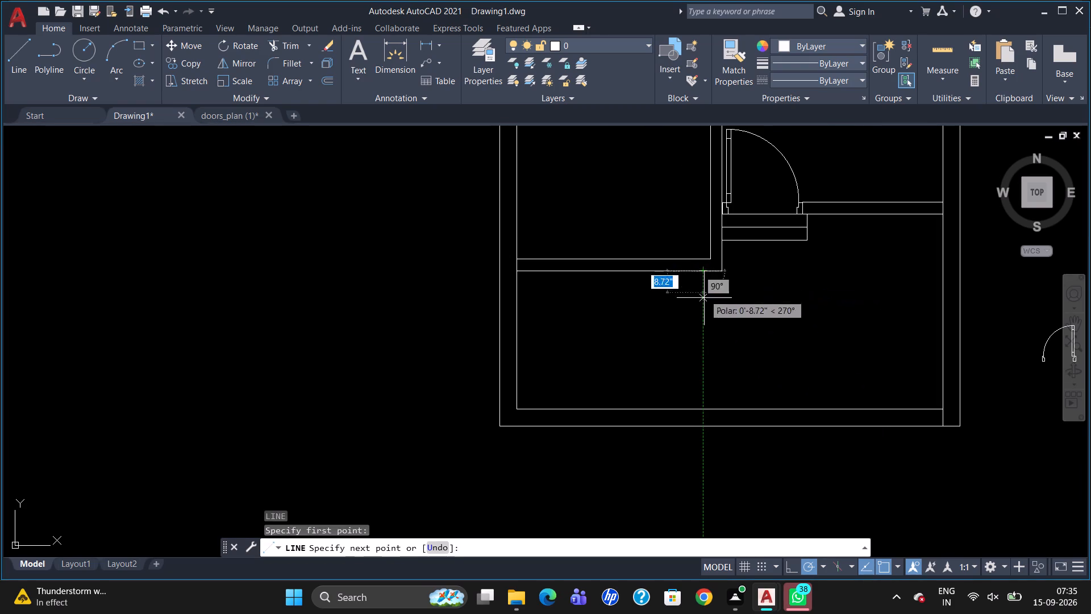
pyautogui.click(705, 407)
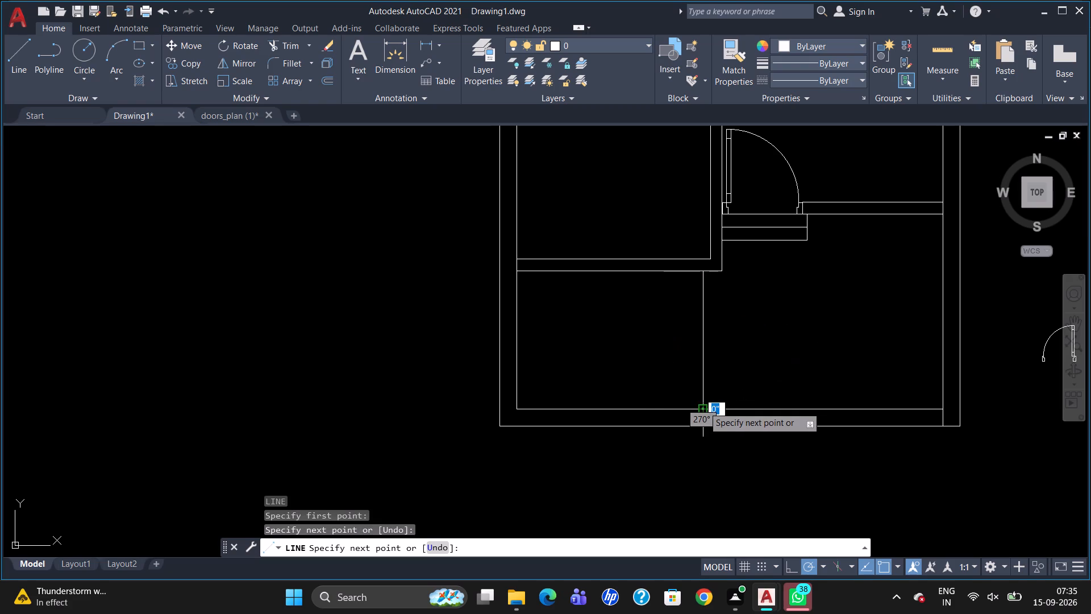
pyautogui.press('Escape')
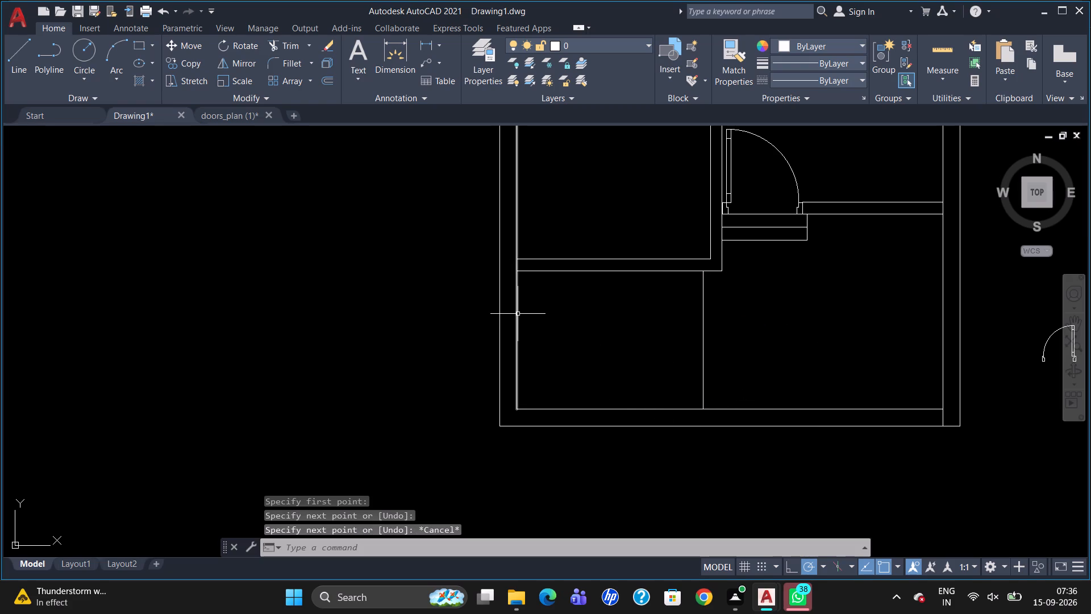
# Break the left outer wall's inner line where it meets the underside of the lower-left room's bottom partition.
pyautogui.write('BR')
pyautogui.click(551, 361)
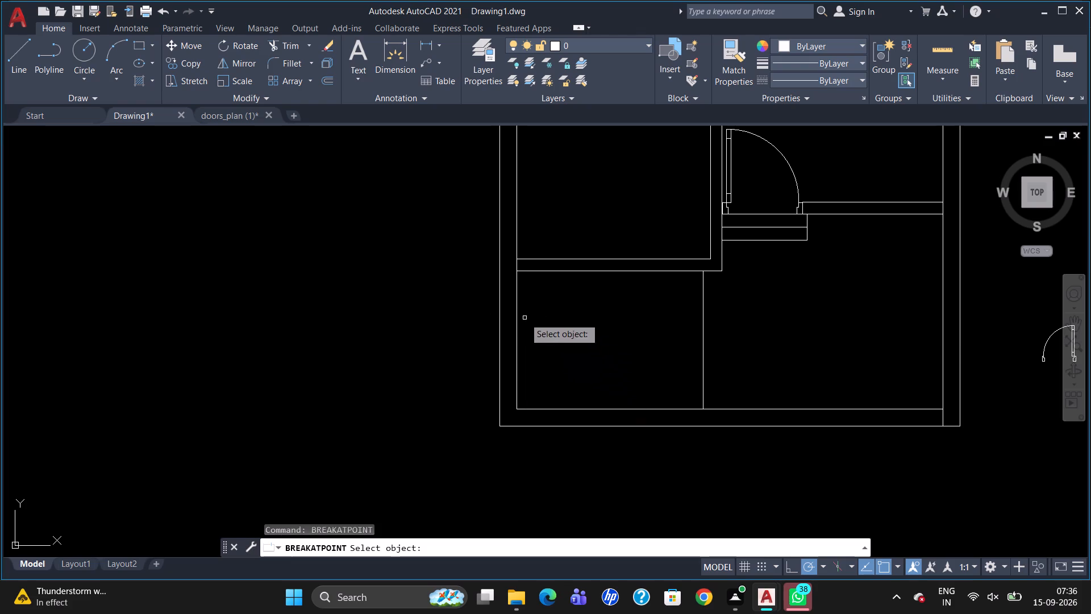
pyautogui.click(515, 305)
pyautogui.click(518, 271)
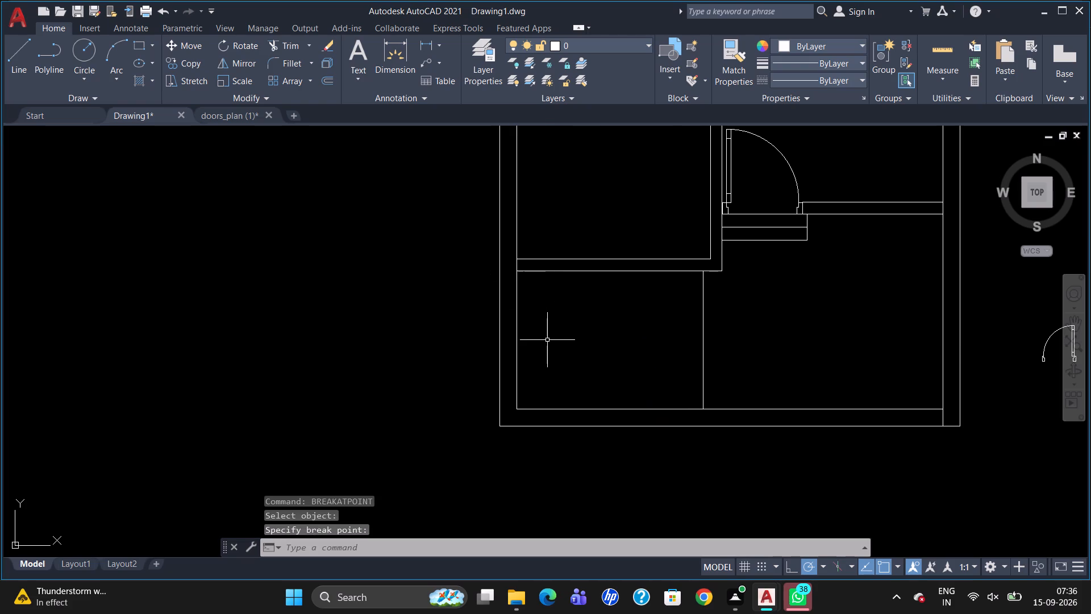
# Offset the lower piece of the left wall's inner line 3' into the bottom-left area.
pyautogui.press('o')
pyautogui.press('Return')
pyautogui.write("3'")
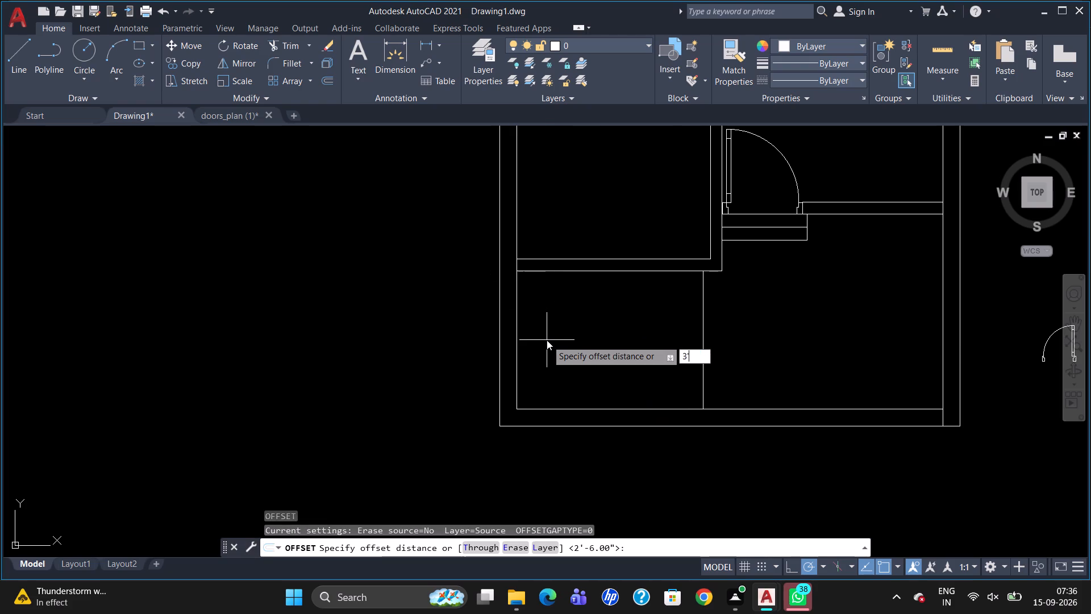
pyautogui.press('Return')
pyautogui.click(518, 358)
pyautogui.click(564, 360)
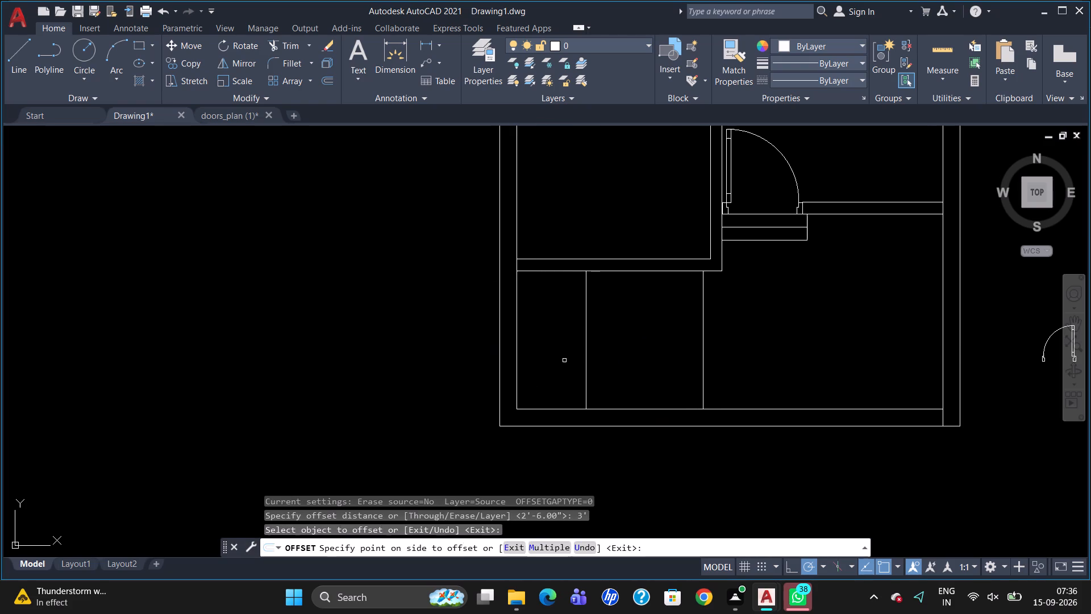
pyautogui.press('Escape')
# Draw a horizontal line about 5' long joining the midpoints of the offset line and the vertical line beside it.
pyautogui.press('l')
pyautogui.press('Return')
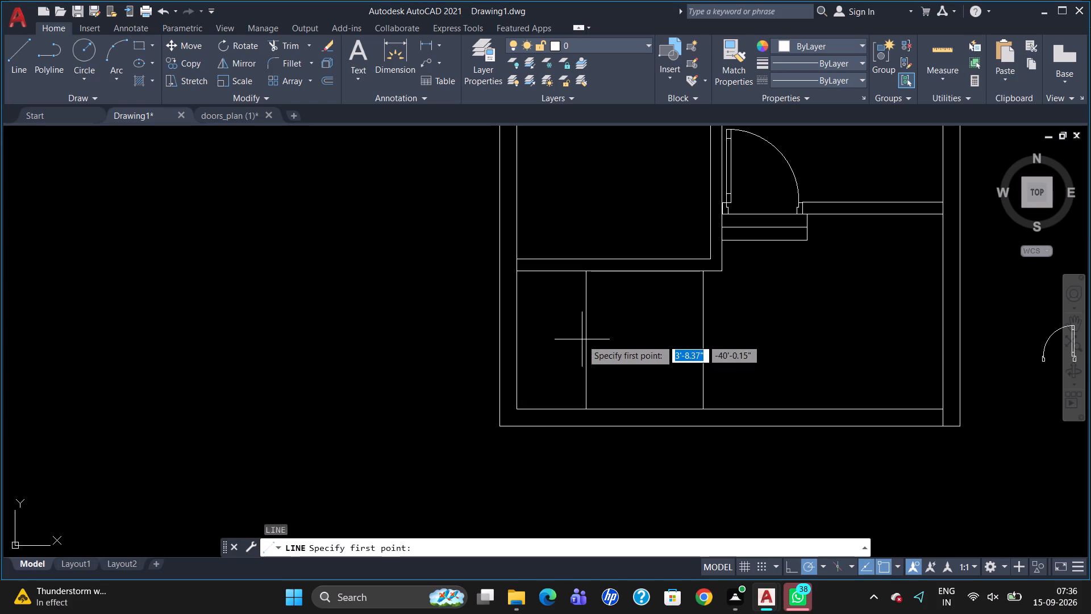
pyautogui.click(586, 337)
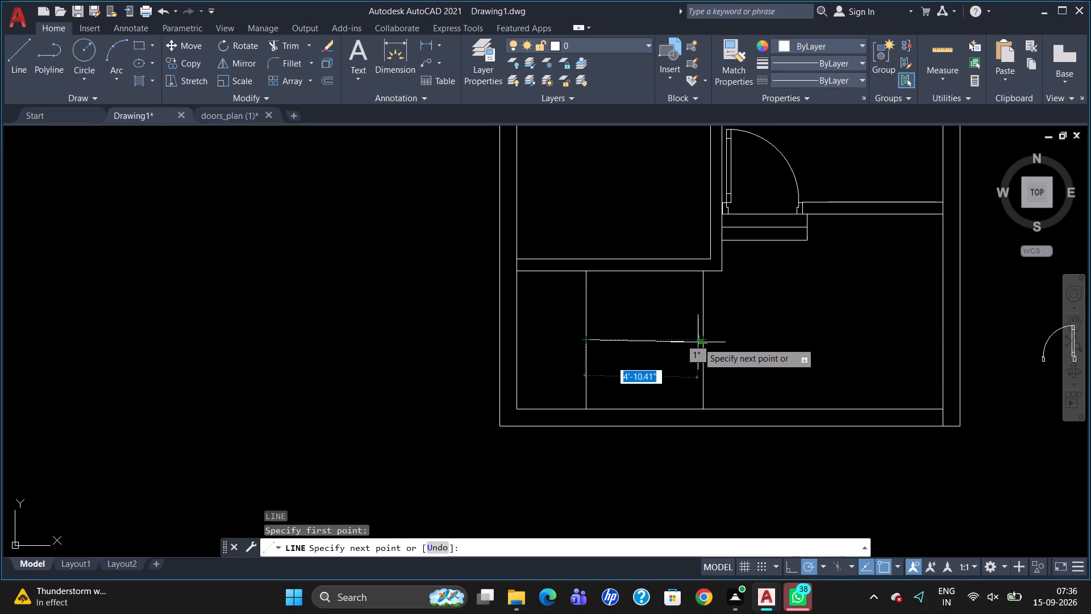
pyautogui.click(702, 341)
pyautogui.press('Escape')
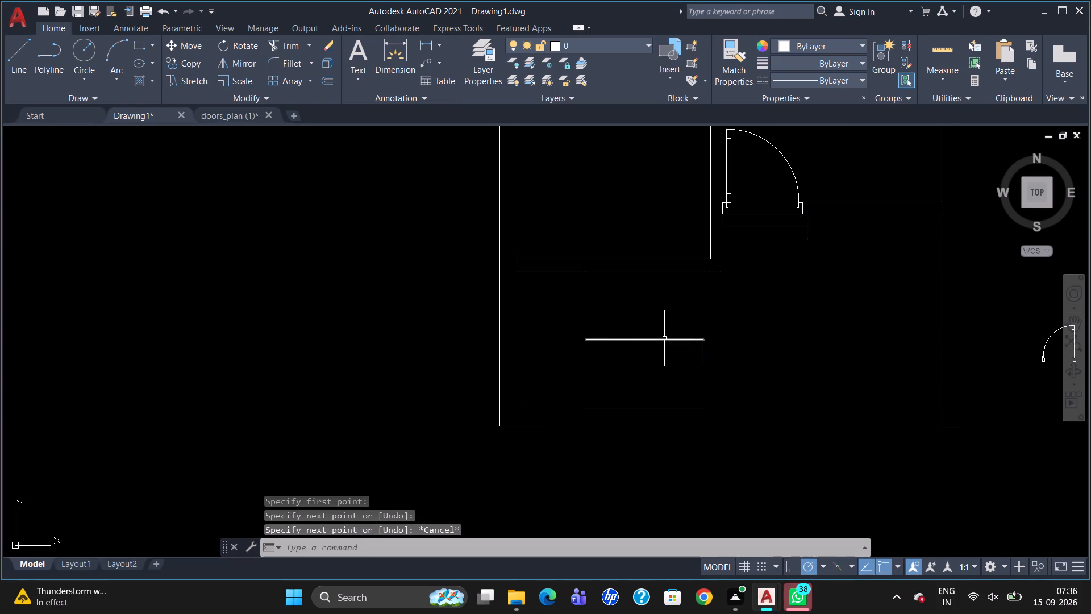
pyautogui.click(584, 310)
pyautogui.press('Escape')
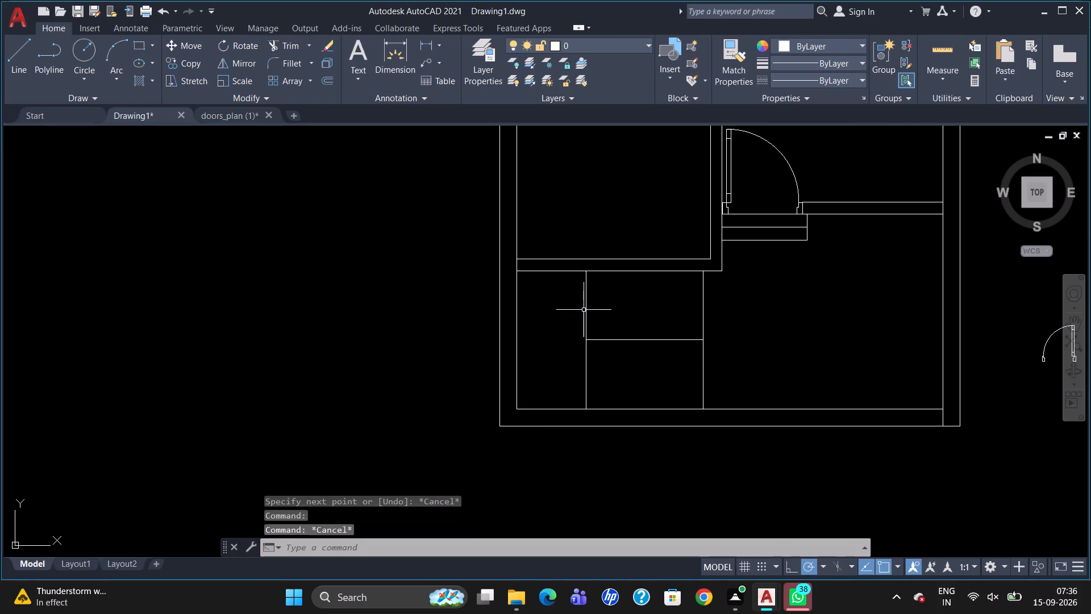
# Copy the left vertical stair line as a fitted array of 8 items, from its midpoint to the right vertical line's midpoint.
pyautogui.press('c')
pyautogui.press('o')
pyautogui.press('Return')
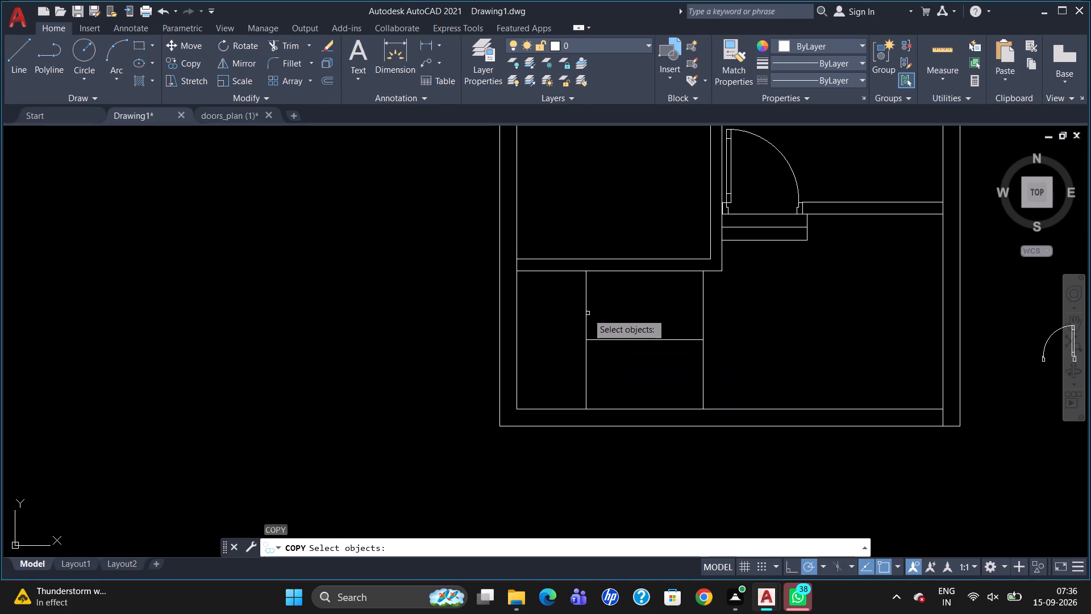
pyautogui.click(588, 313)
pyautogui.press('Return')
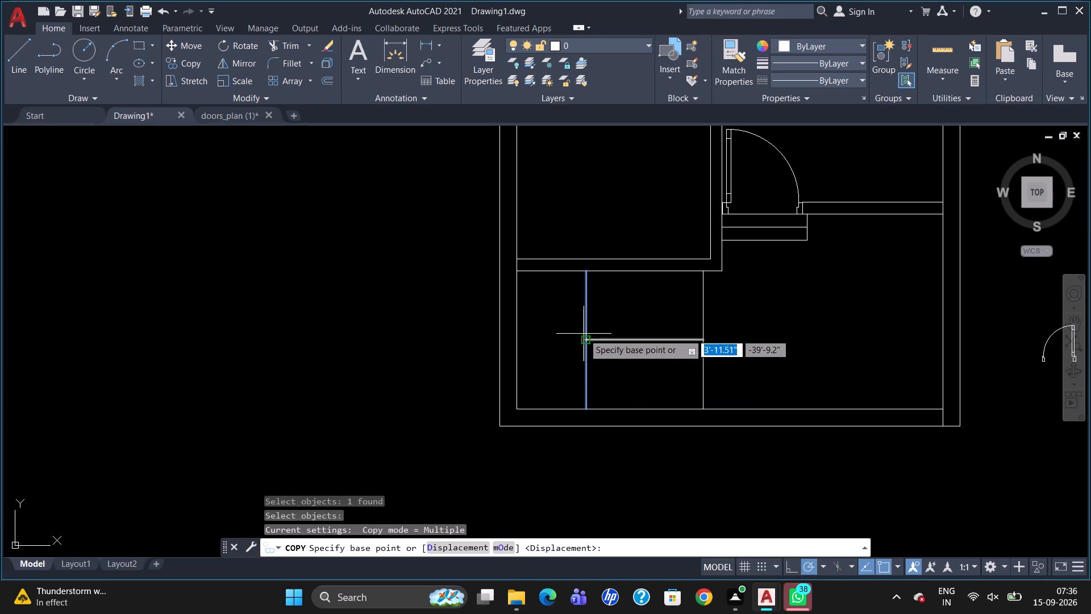
pyautogui.moveTo(584, 334); pyautogui.dragTo(590, 338)
pyautogui.click(452, 544)
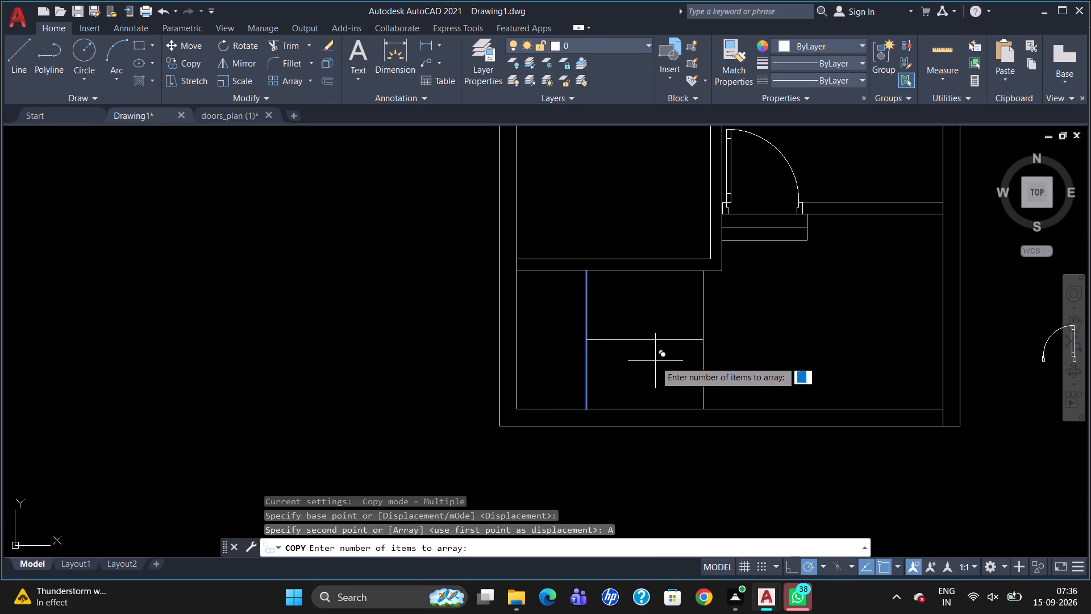
pyautogui.press('8')
pyautogui.press('Return')
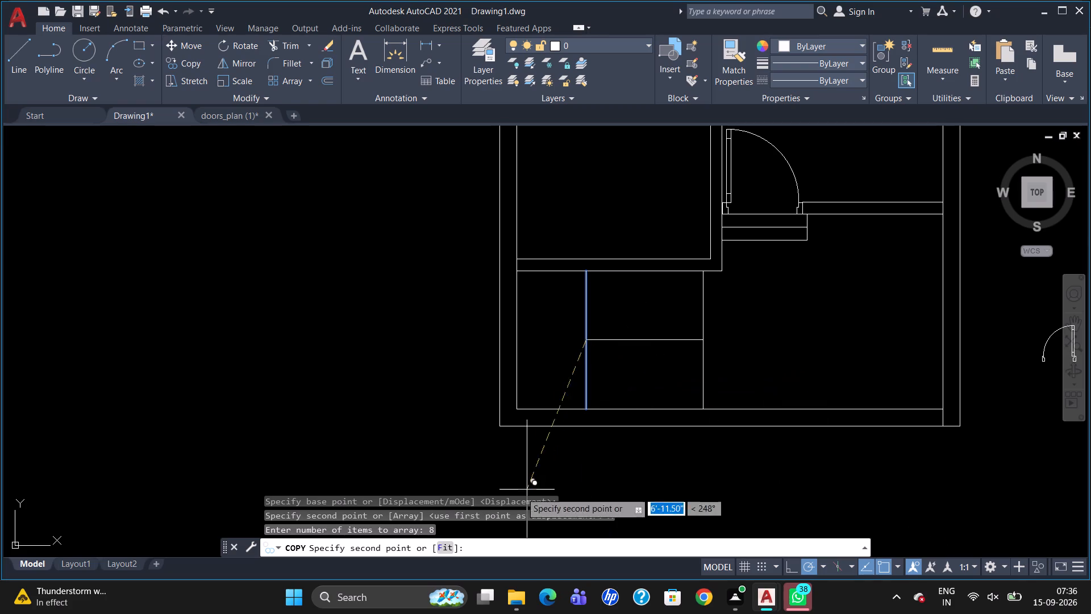
pyautogui.click(447, 545)
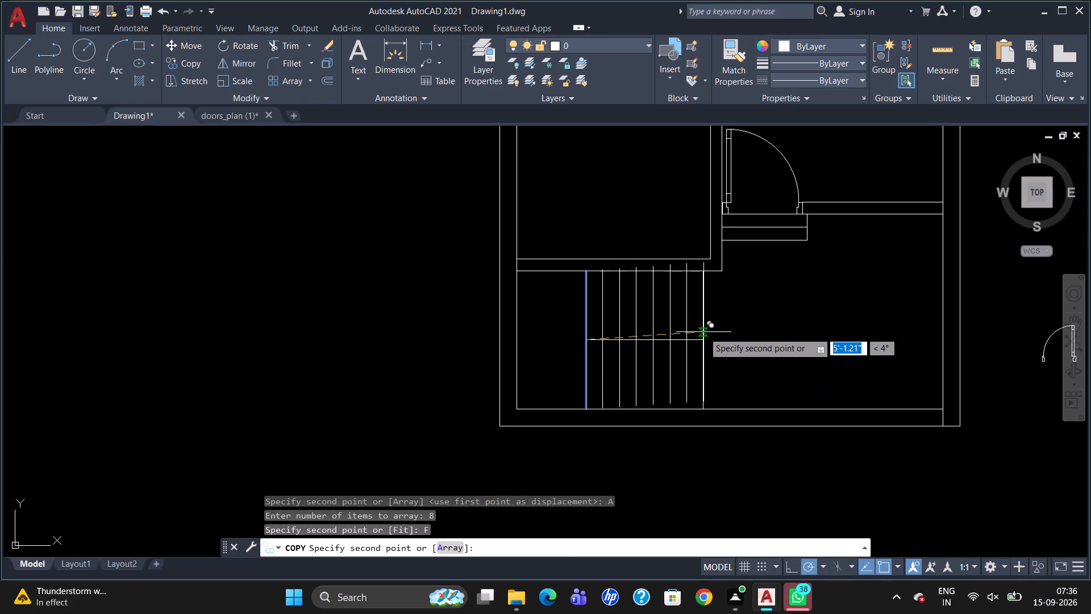
pyautogui.click(704, 338)
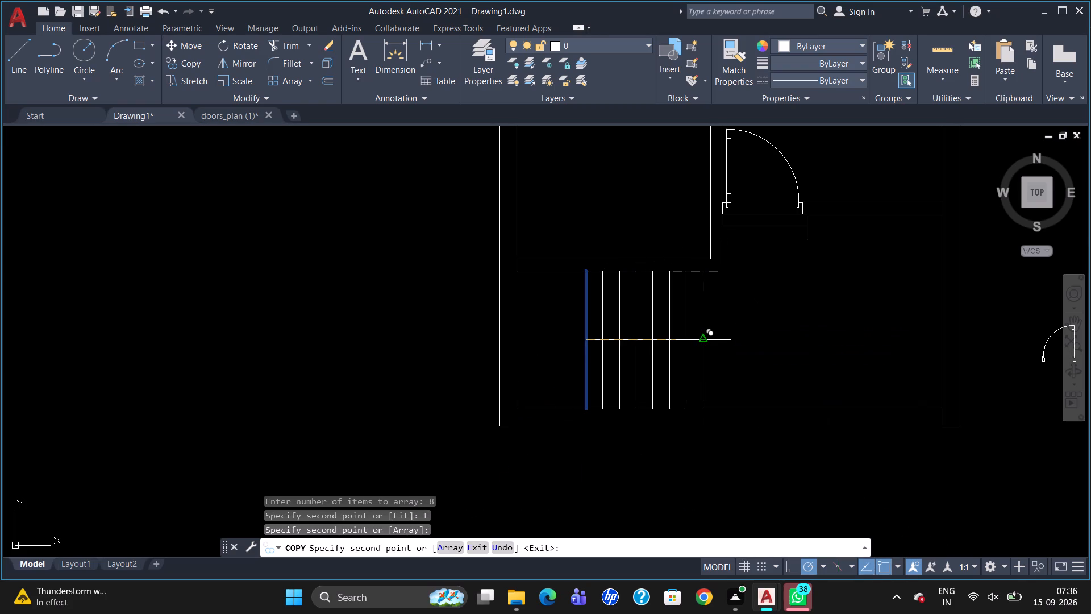
pyautogui.press('Escape')
# Erase the two spare door blocks lying outside the plan beside its right outer wall.
pyautogui.scroll(-2, 727, 325)
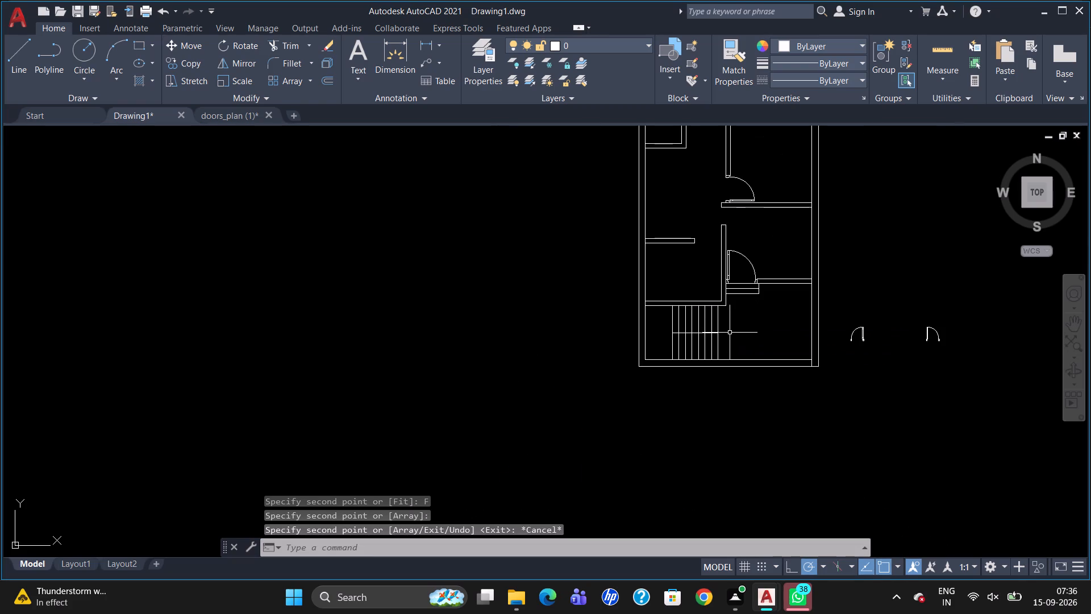
pyautogui.scroll(2, 742, 293)
pyautogui.scroll(-2, 715, 321)
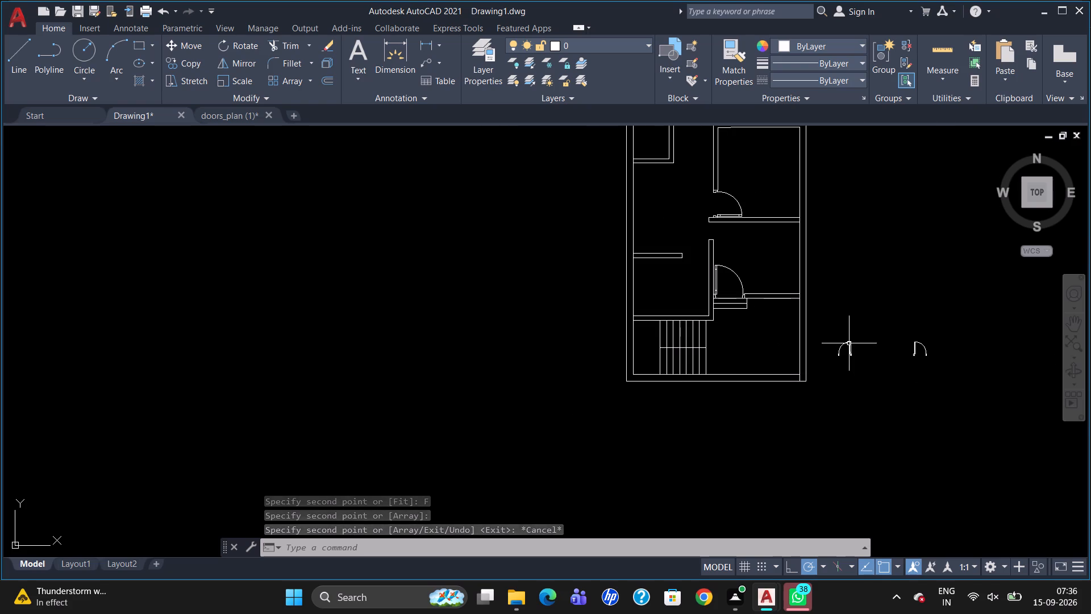
pyautogui.click(847, 343)
pyautogui.click(915, 354)
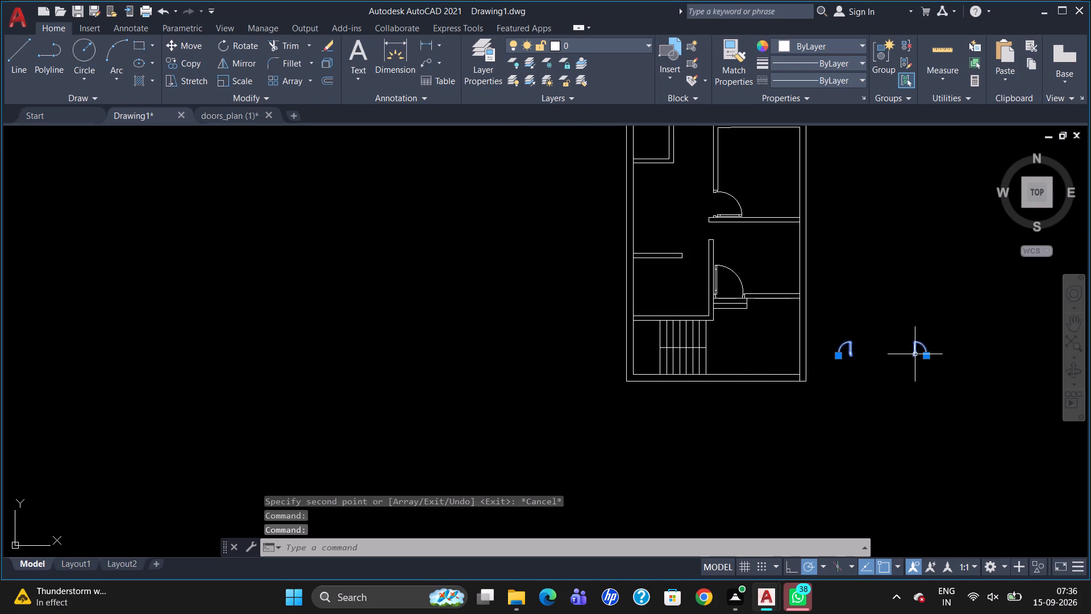
pyautogui.press('Delete')
# Move the UCS origin from the plan's upper-left corner to the empty space left of the plan.
pyautogui.scroll(-2, 823, 379)
pyautogui.scroll(2, 835, 235)
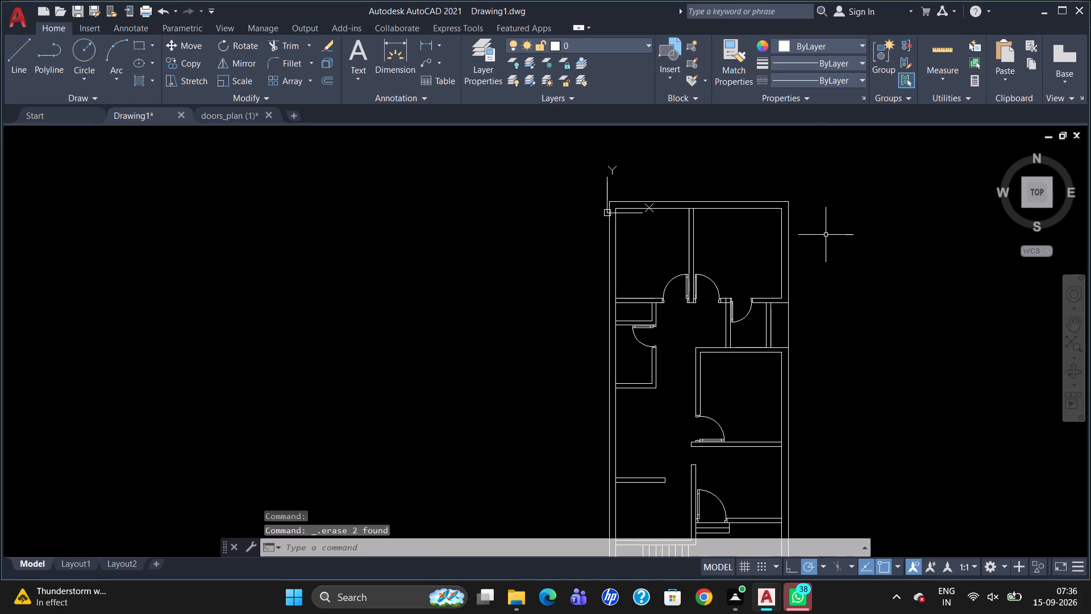
pyautogui.click(607, 212)
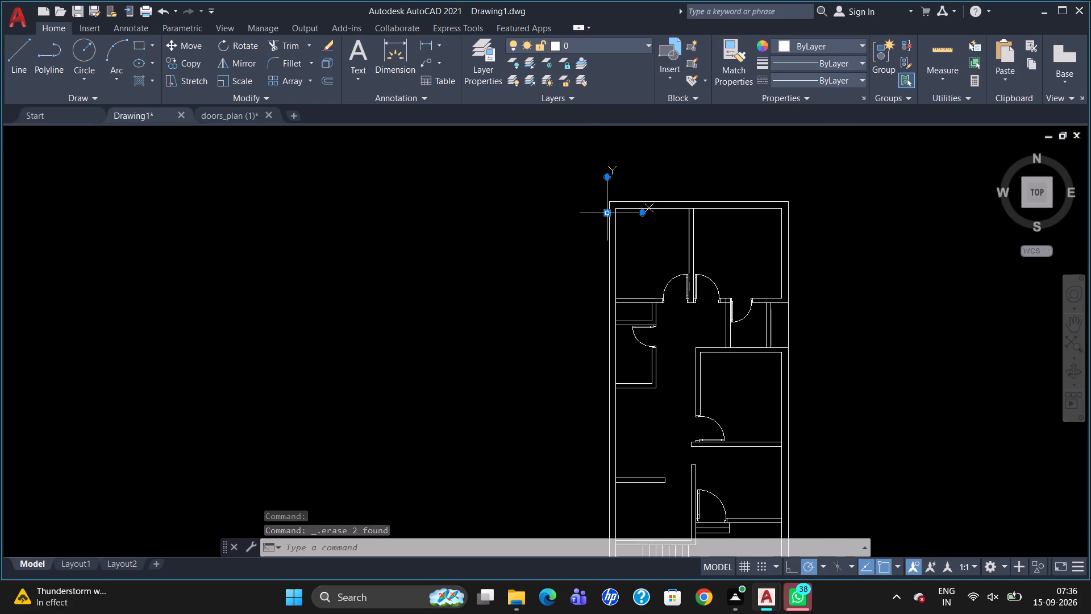
pyautogui.moveTo(607, 213); pyautogui.dragTo(489, 221)
pyautogui.click(469, 220)
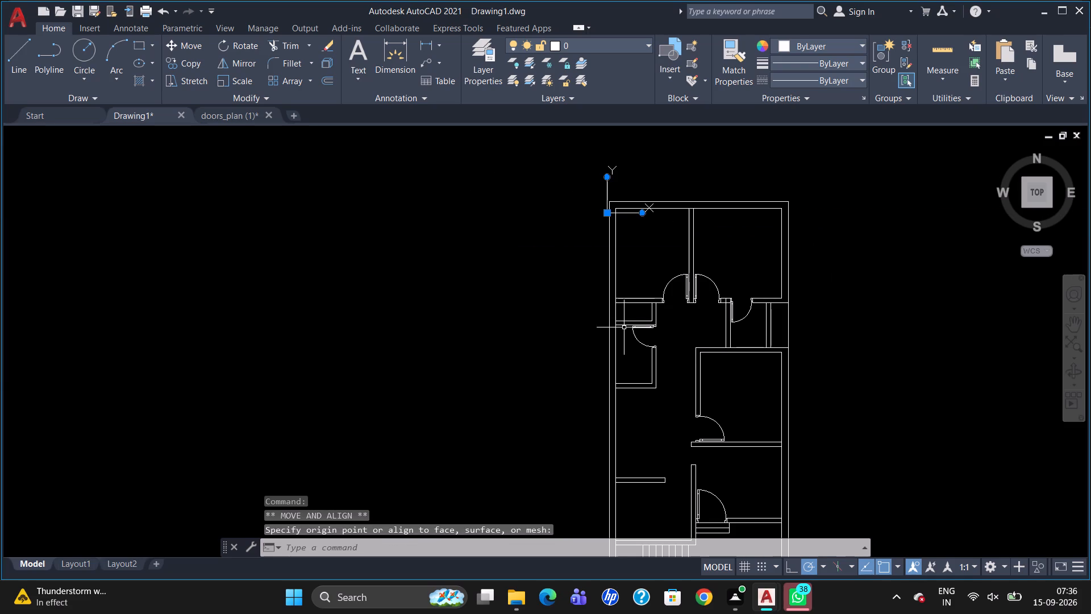
pyautogui.press('Escape')
pyautogui.moveTo(607, 213); pyautogui.dragTo(605, 214)
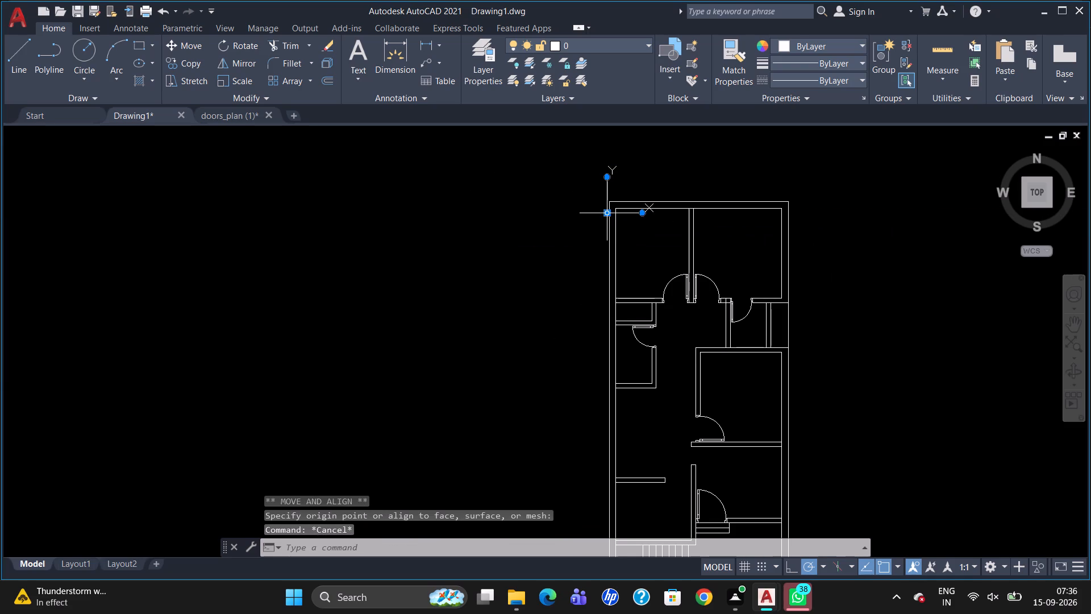
pyautogui.moveTo(605, 214); pyautogui.dragTo(561, 222)
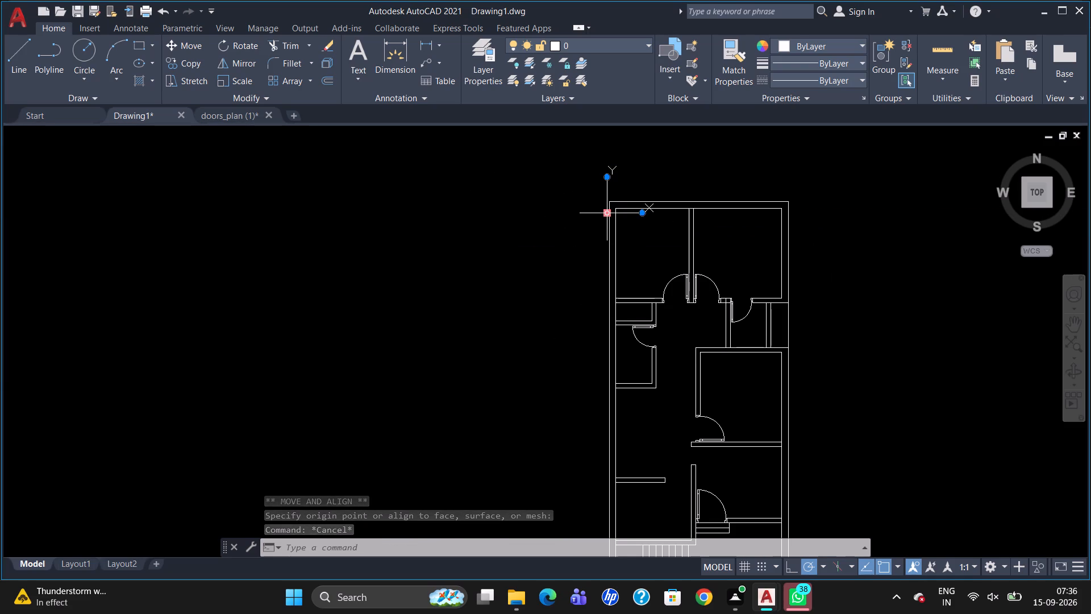
pyautogui.moveTo(609, 214); pyautogui.dragTo(410, 230)
pyautogui.click(395, 222)
pyautogui.press('Escape')
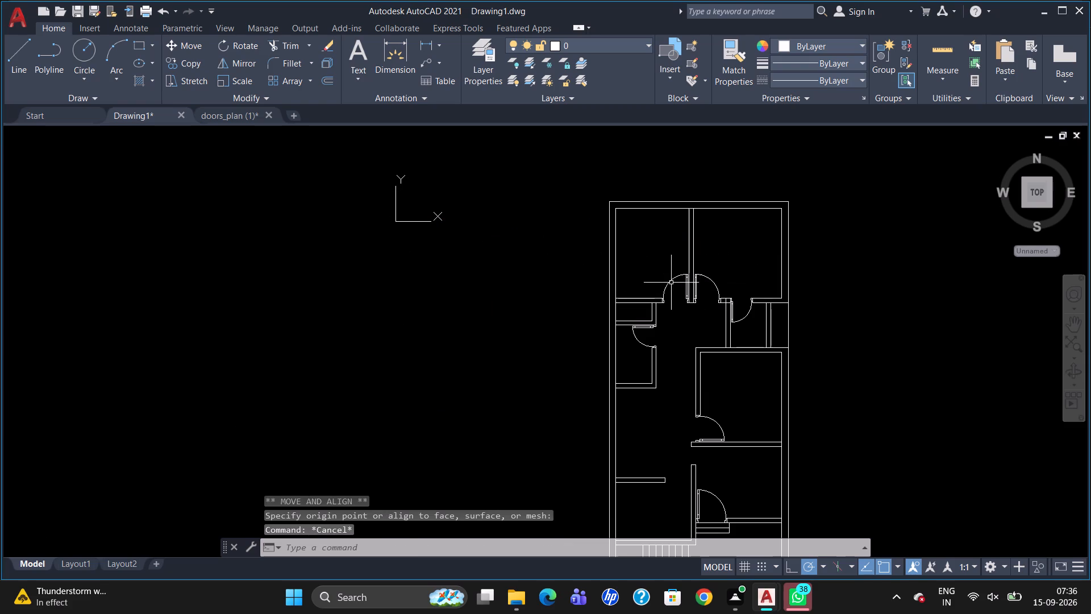
# Draw a 54" by 9" horizontal rectangle in the empty space left of the plan, below the UCS origin.
pyautogui.write('REC')
pyautogui.press('Return')
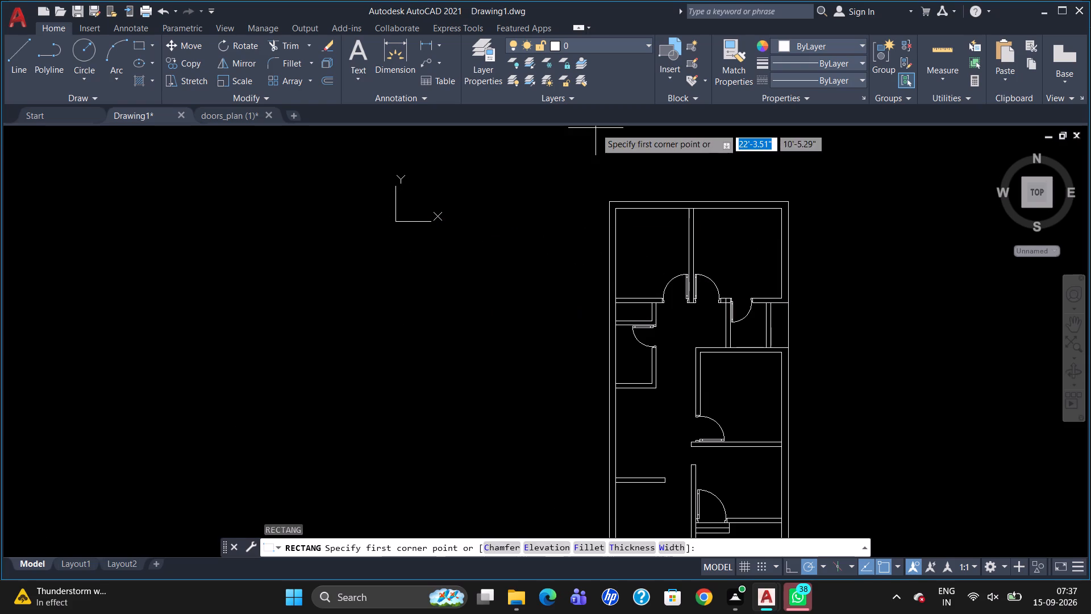
pyautogui.click(359, 290)
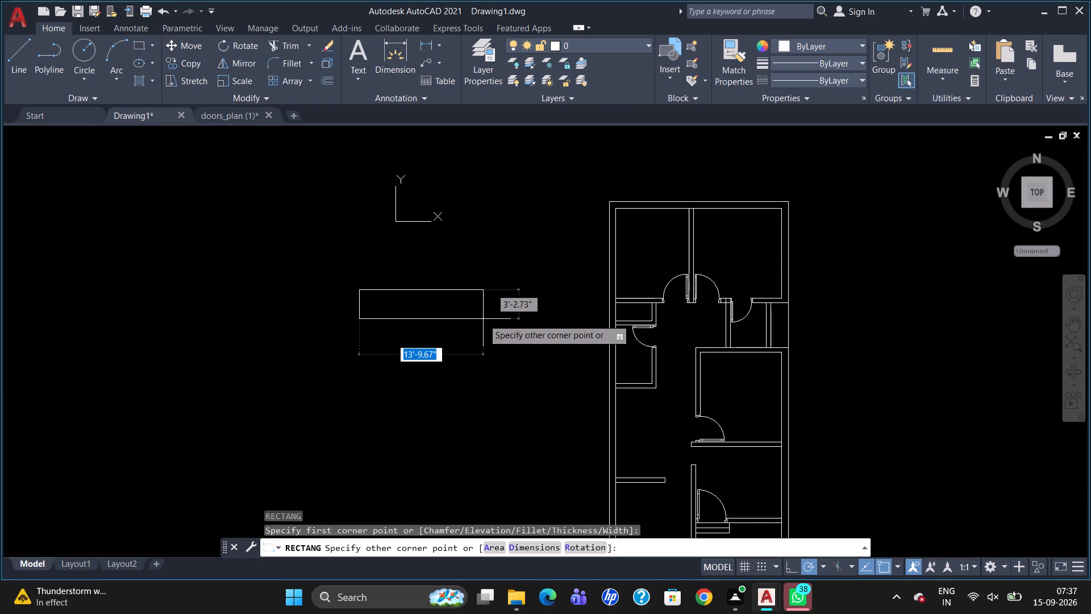
pyautogui.write('54')
pyautogui.press('Tab')
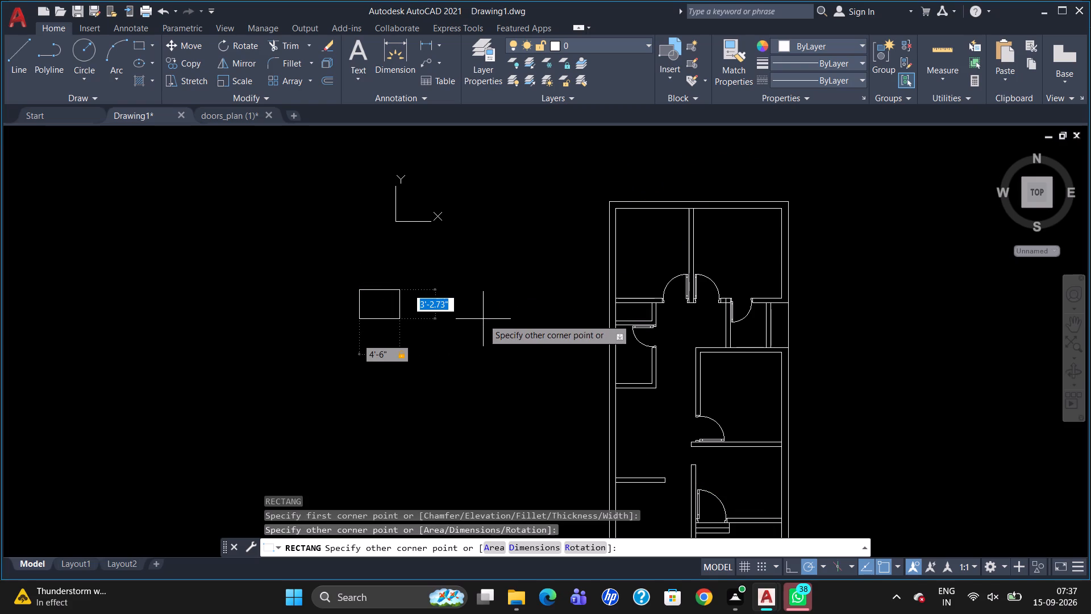
pyautogui.press('9')
pyautogui.press('Return')
# Draw a horizontal line through the 54" by 9" rectangle joining the midpoints of its short sides.
pyautogui.press('l')
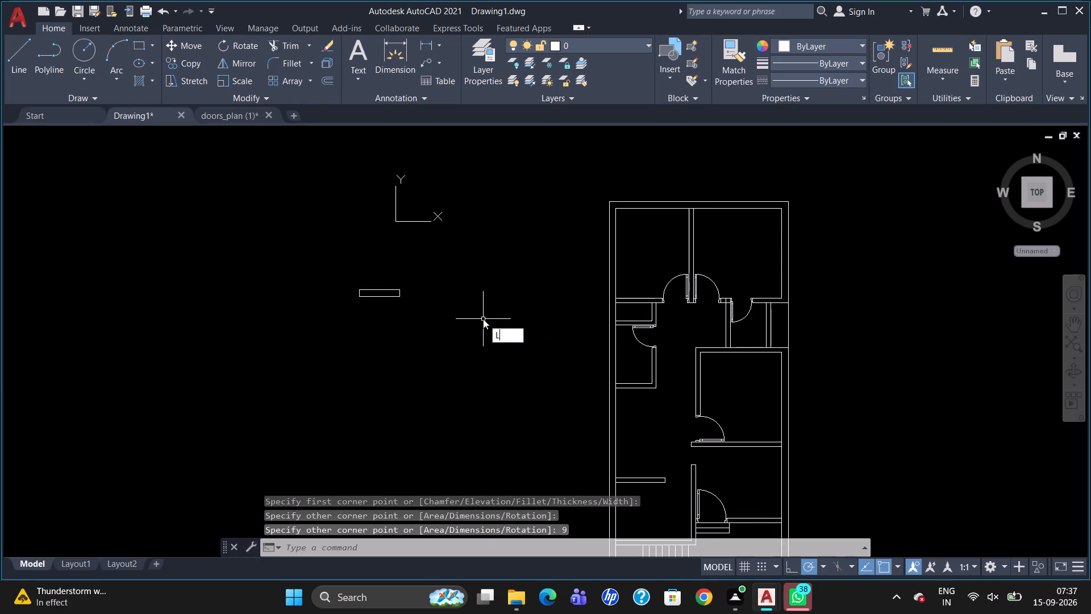
pyautogui.press('Return')
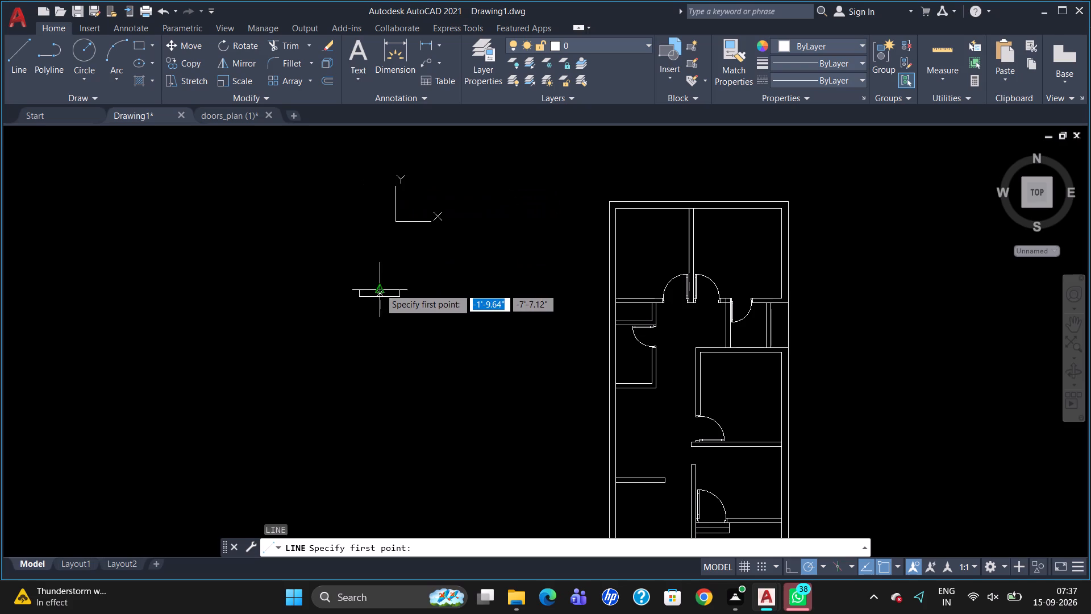
pyautogui.scroll(4, 380, 288)
pyautogui.click(313, 301)
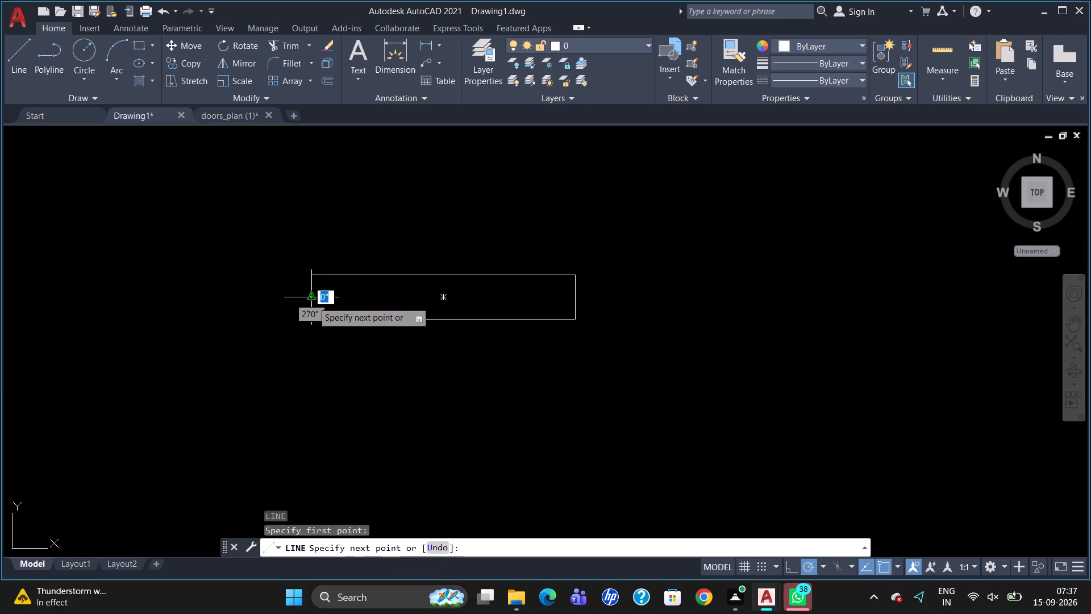
pyautogui.click(575, 300)
pyautogui.press('Escape')
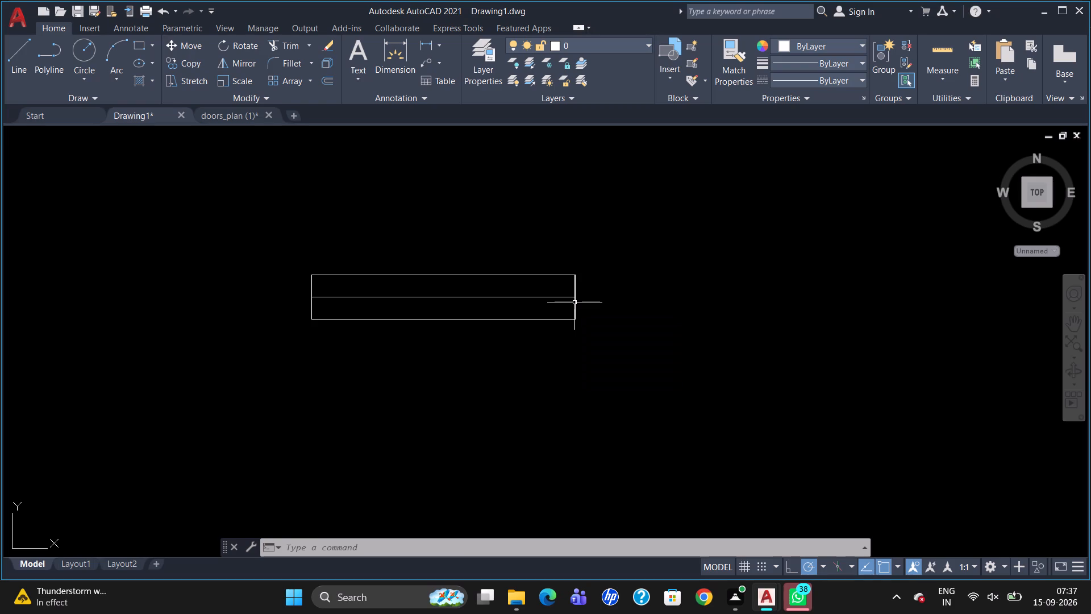
pyautogui.press('Escape')
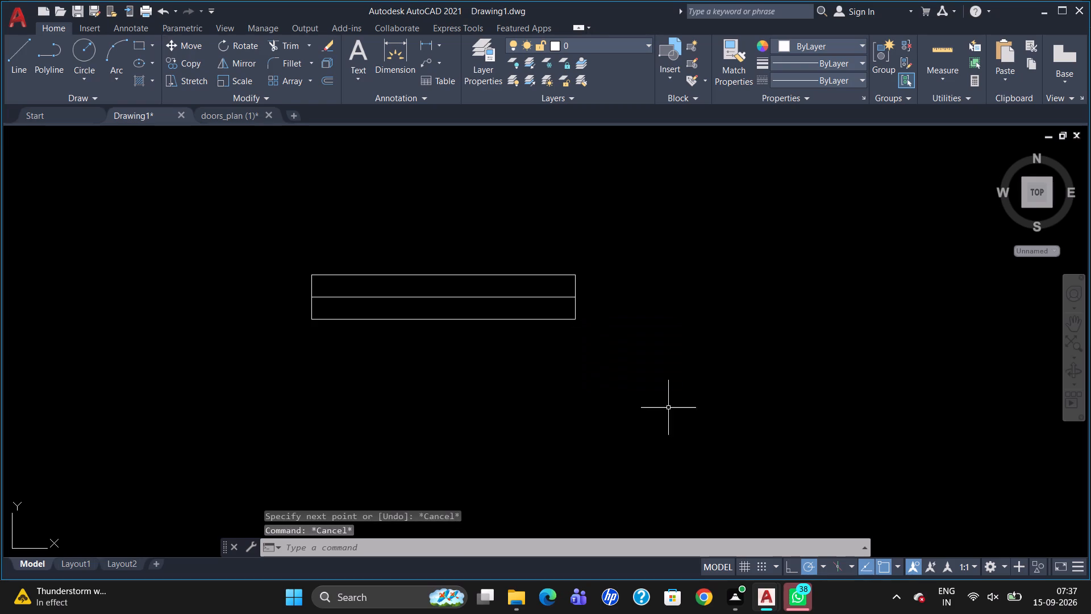
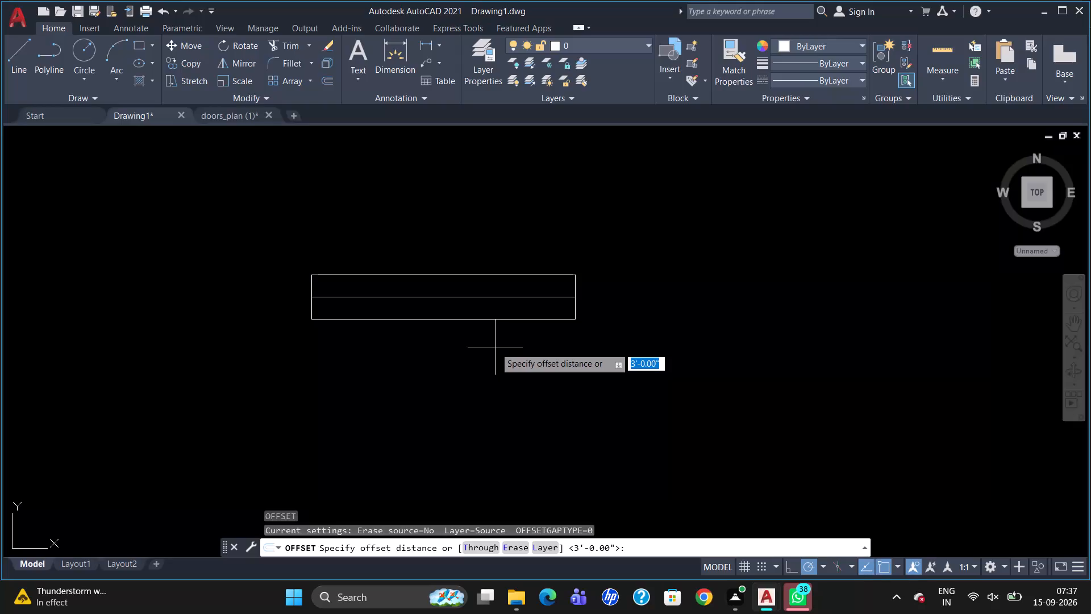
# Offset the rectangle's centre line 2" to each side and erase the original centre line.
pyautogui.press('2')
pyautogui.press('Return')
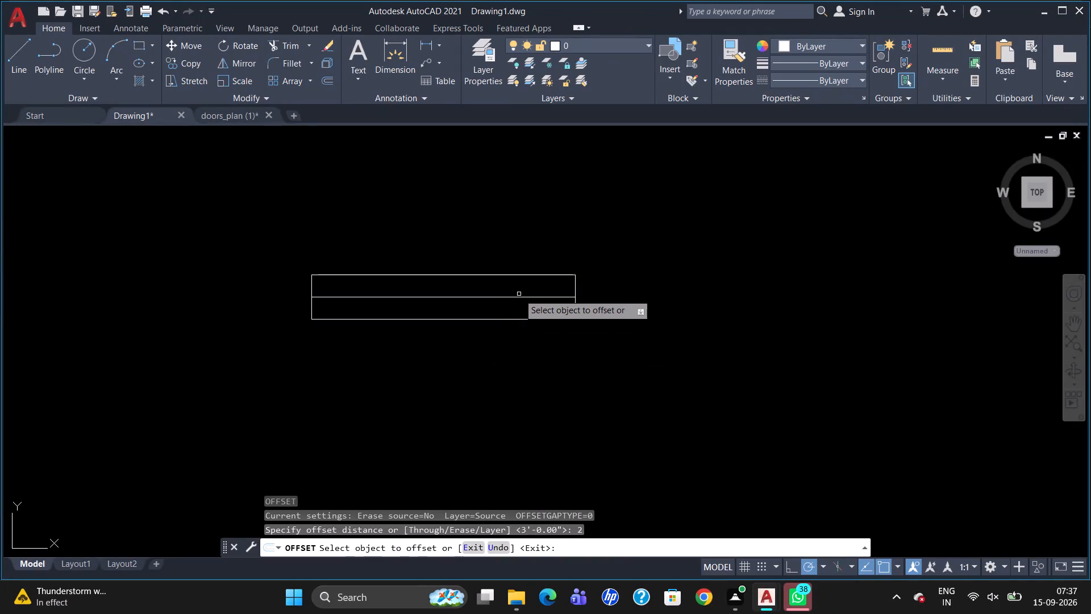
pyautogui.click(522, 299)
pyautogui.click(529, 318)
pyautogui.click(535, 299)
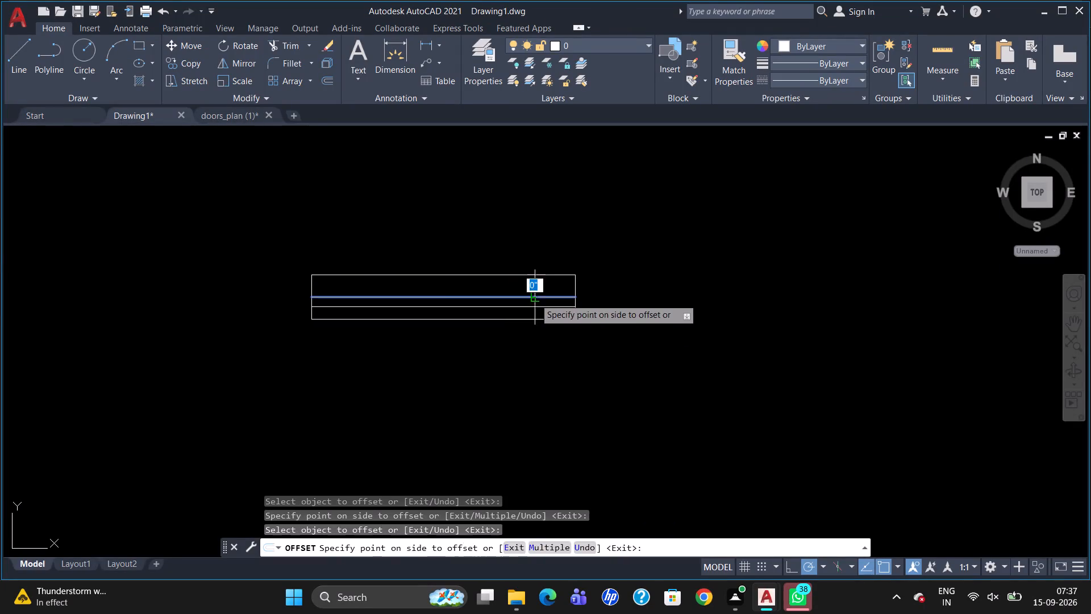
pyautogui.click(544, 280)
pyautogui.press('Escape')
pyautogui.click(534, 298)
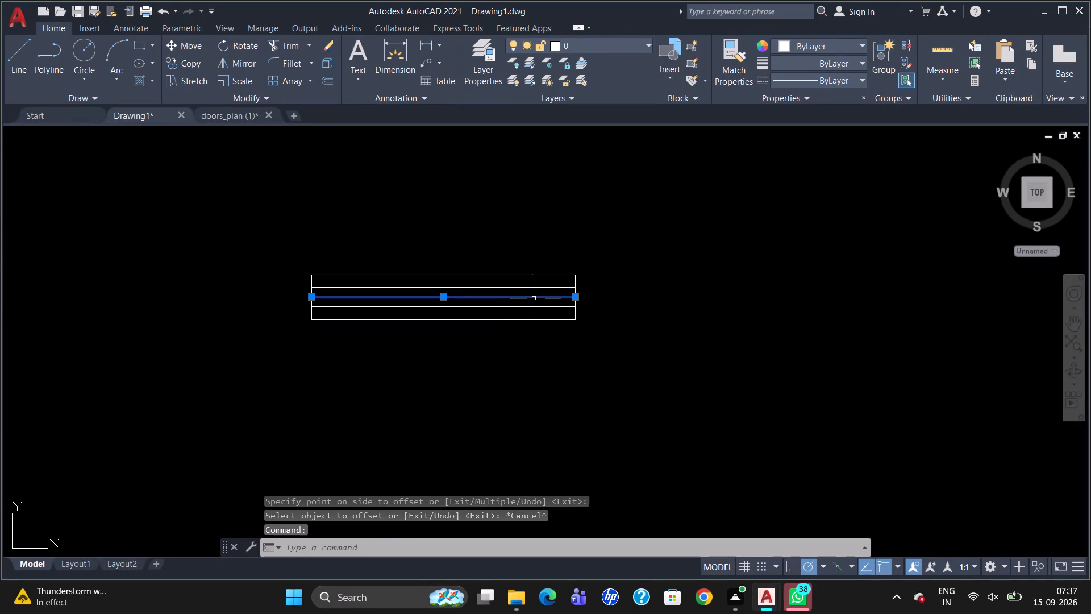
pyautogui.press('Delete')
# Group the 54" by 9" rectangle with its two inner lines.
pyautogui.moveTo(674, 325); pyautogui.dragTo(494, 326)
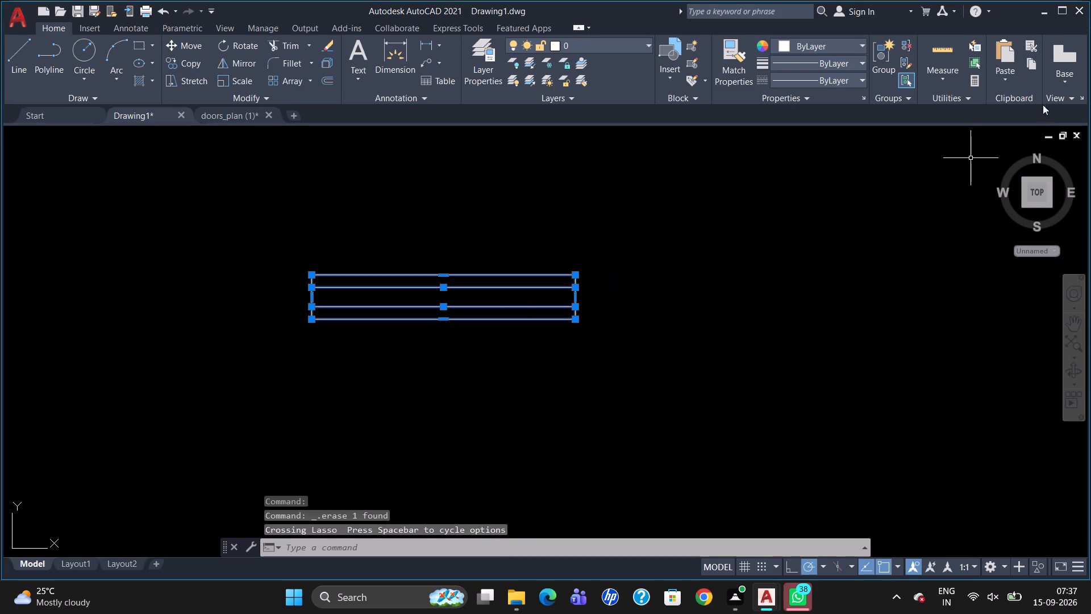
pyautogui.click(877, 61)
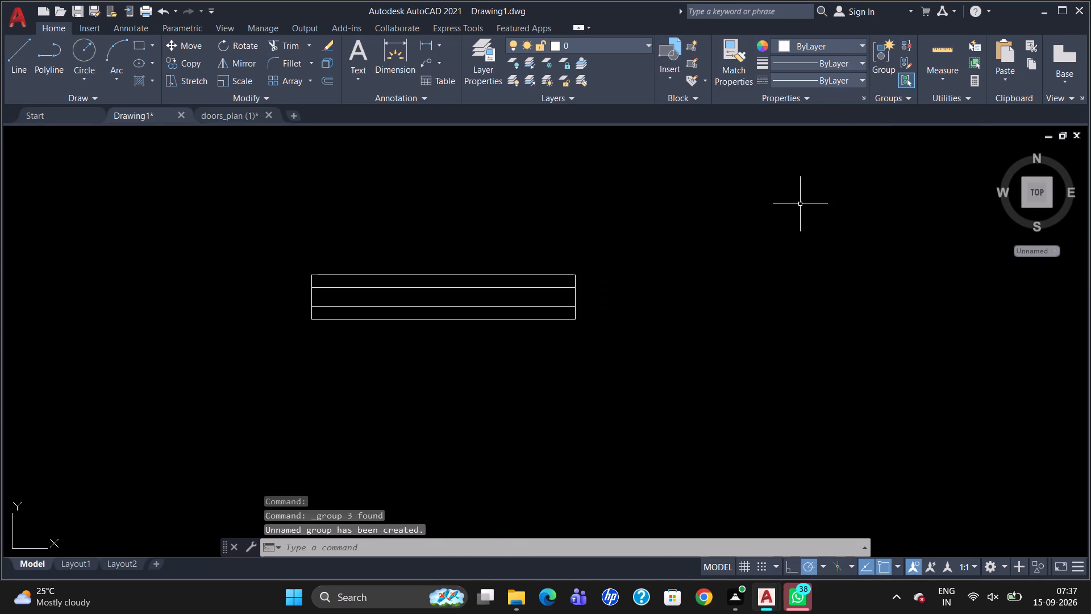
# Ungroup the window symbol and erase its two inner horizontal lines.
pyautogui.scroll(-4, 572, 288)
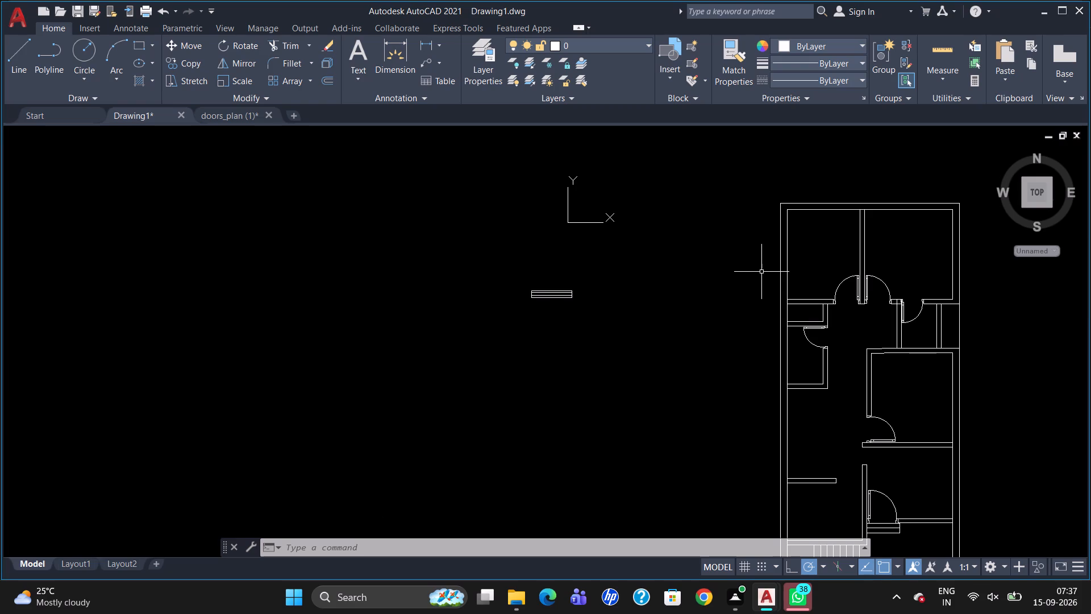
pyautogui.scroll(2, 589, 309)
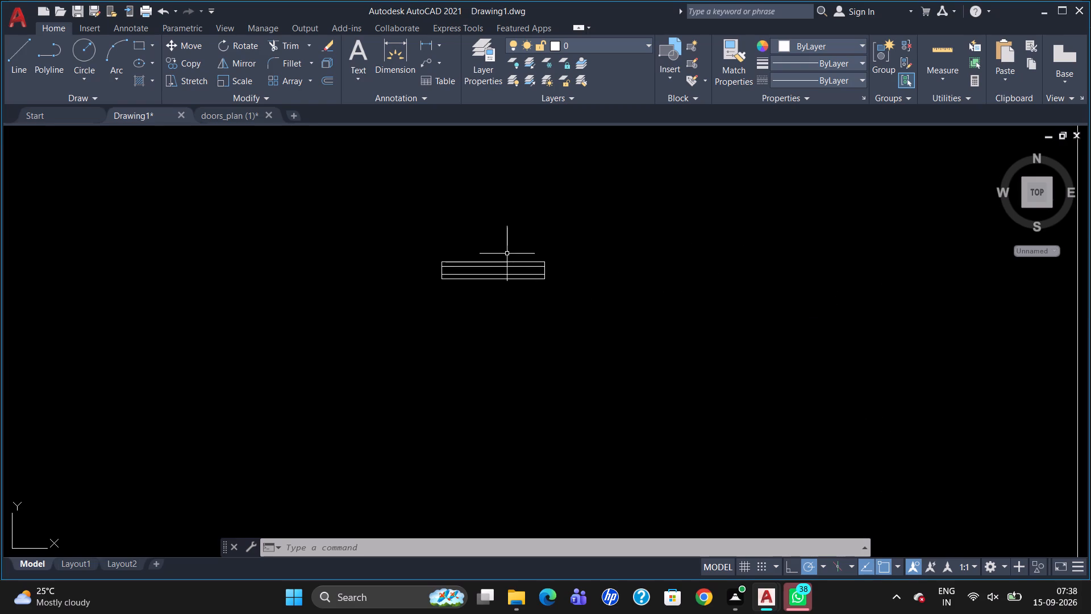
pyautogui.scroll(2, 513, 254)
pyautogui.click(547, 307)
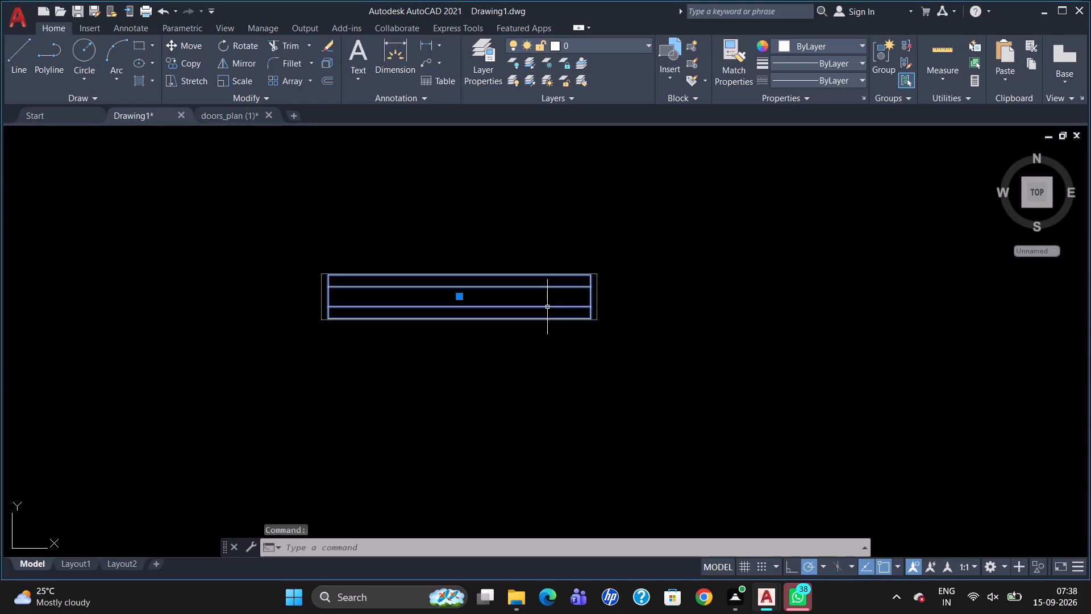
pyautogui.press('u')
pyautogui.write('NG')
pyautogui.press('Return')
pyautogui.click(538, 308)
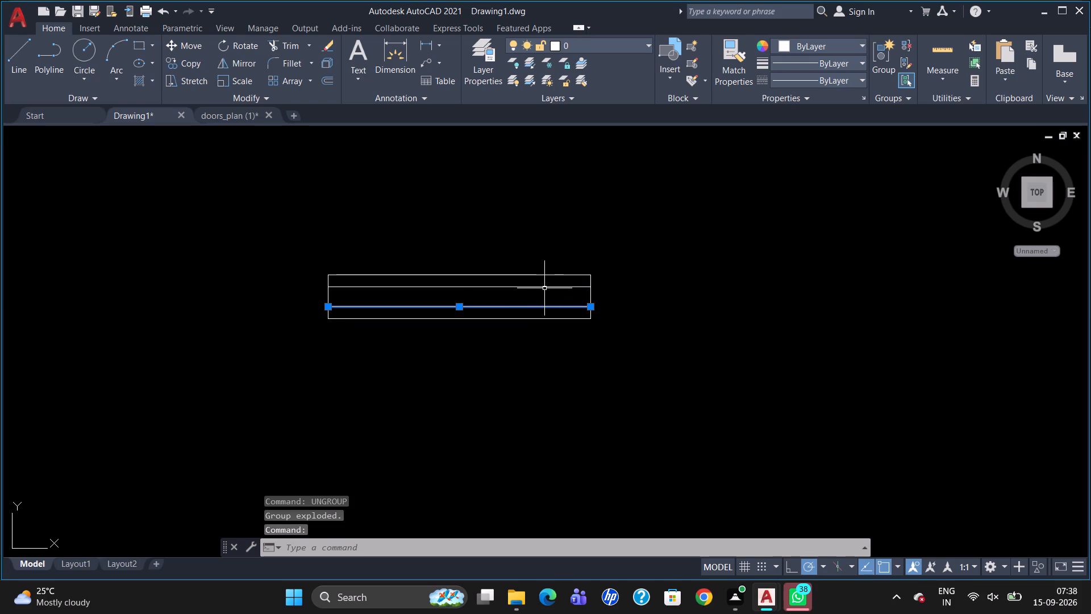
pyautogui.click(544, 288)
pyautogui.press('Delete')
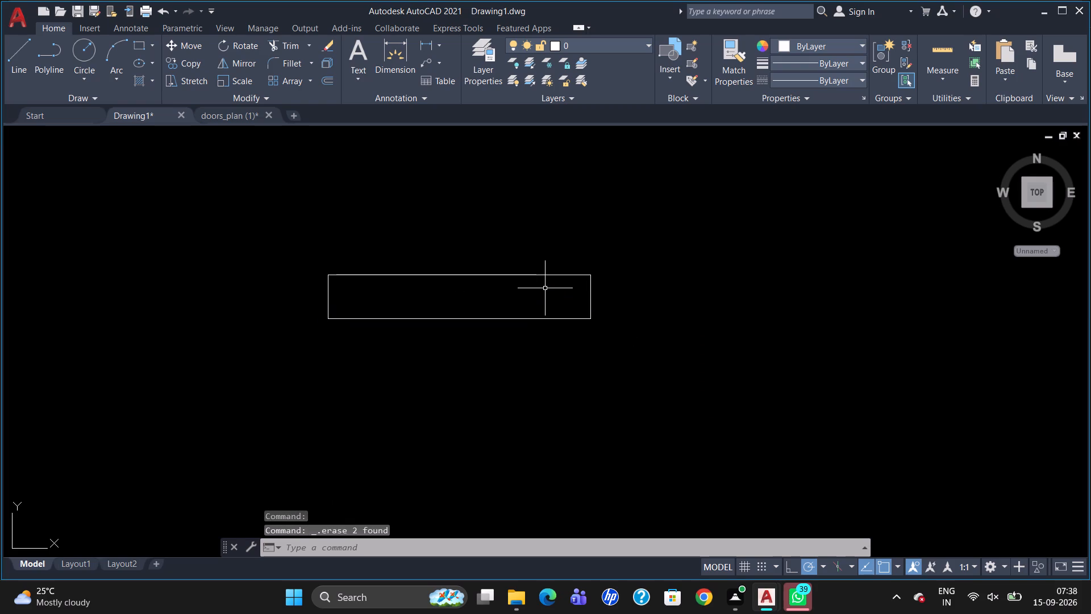
# Draw a horizontal centre line through the empty window rectangle between the midpoints of its short sides.
pyautogui.press('l')
pyautogui.press('Return')
pyautogui.click(589, 296)
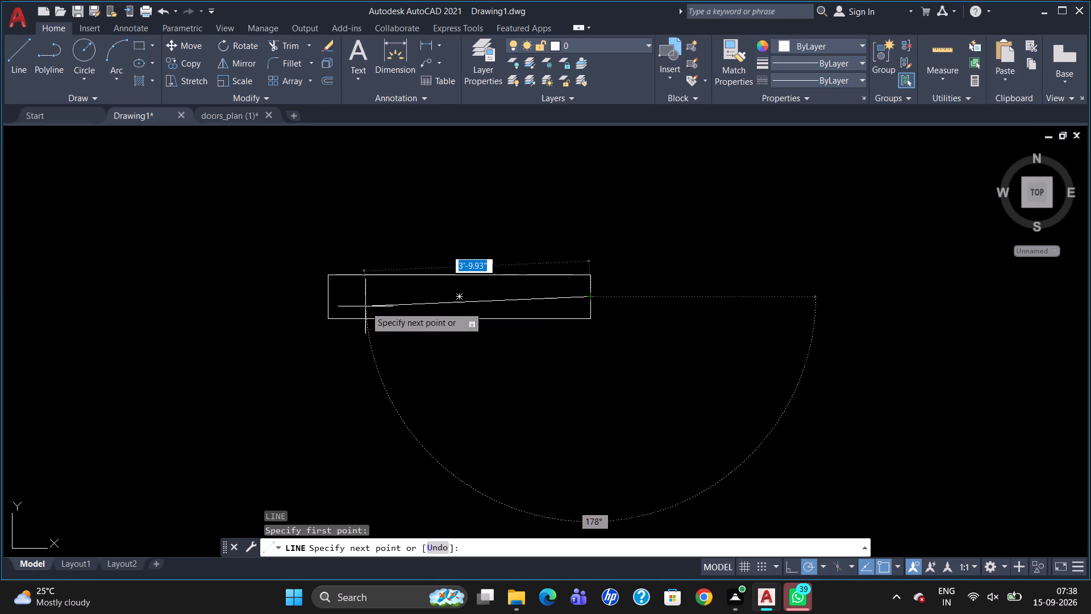
pyautogui.click(327, 297)
pyautogui.press('Escape')
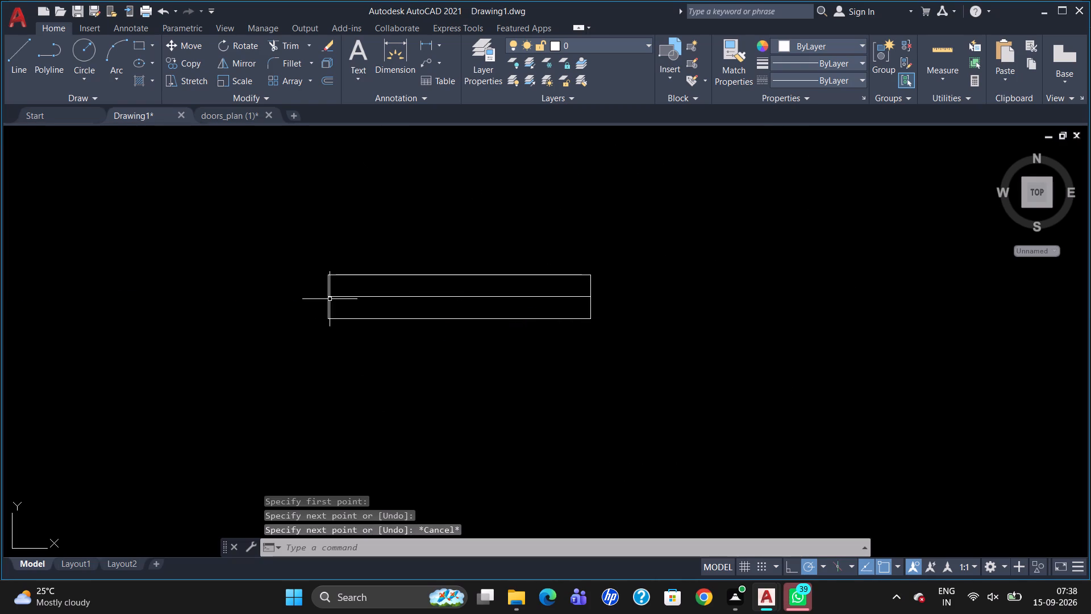
# Offset the window's centre line 1" to each side and erase the original centre line.
pyautogui.press('o')
pyautogui.press('Return')
pyautogui.press('1')
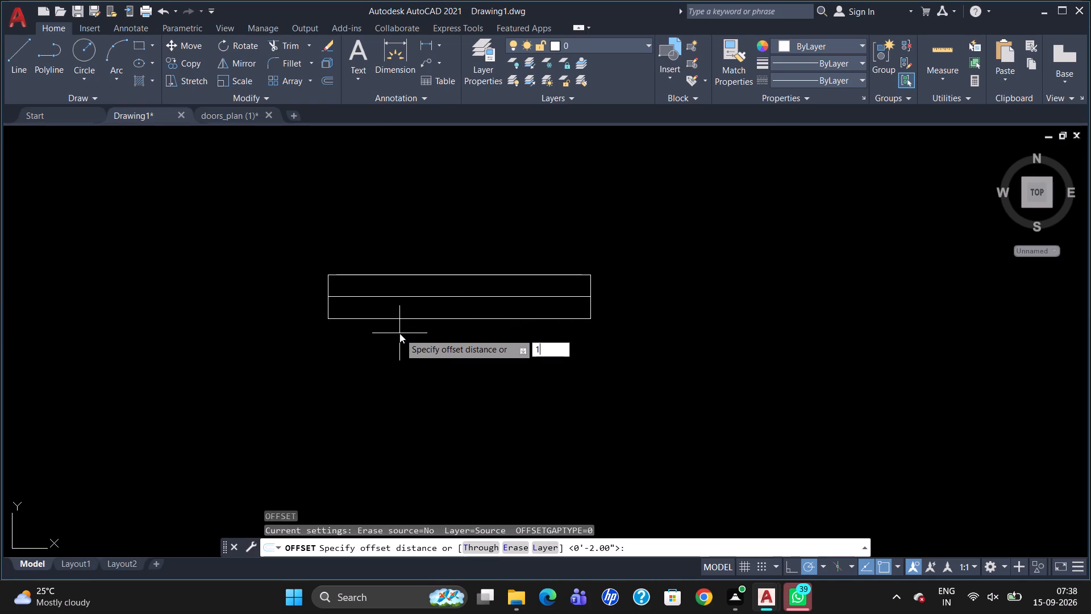
pyautogui.press('Return')
pyautogui.click(442, 297)
pyautogui.click(445, 311)
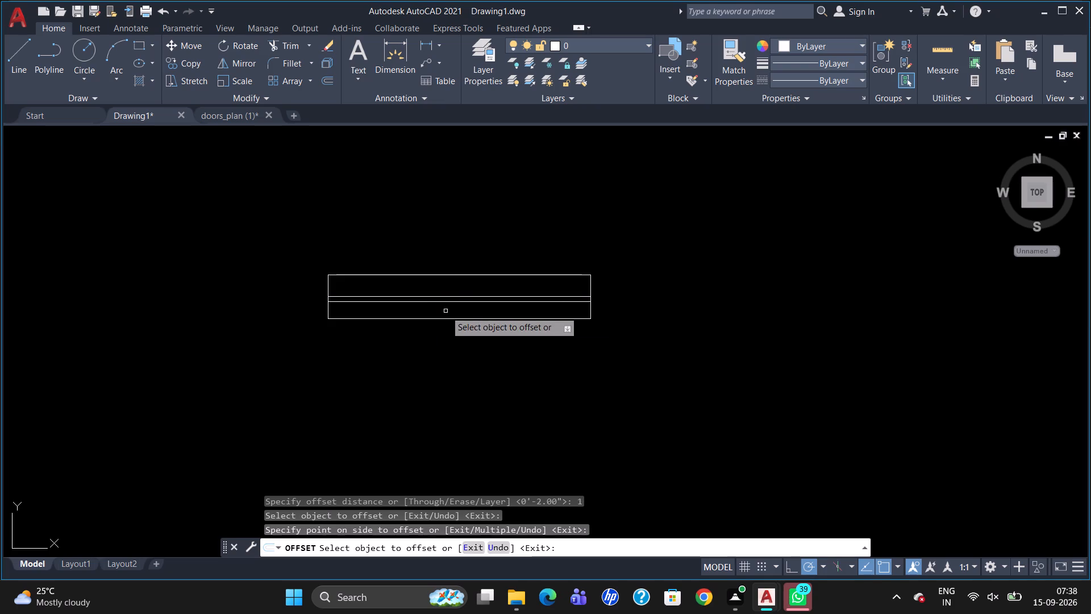
pyautogui.click(455, 298)
pyautogui.click(465, 283)
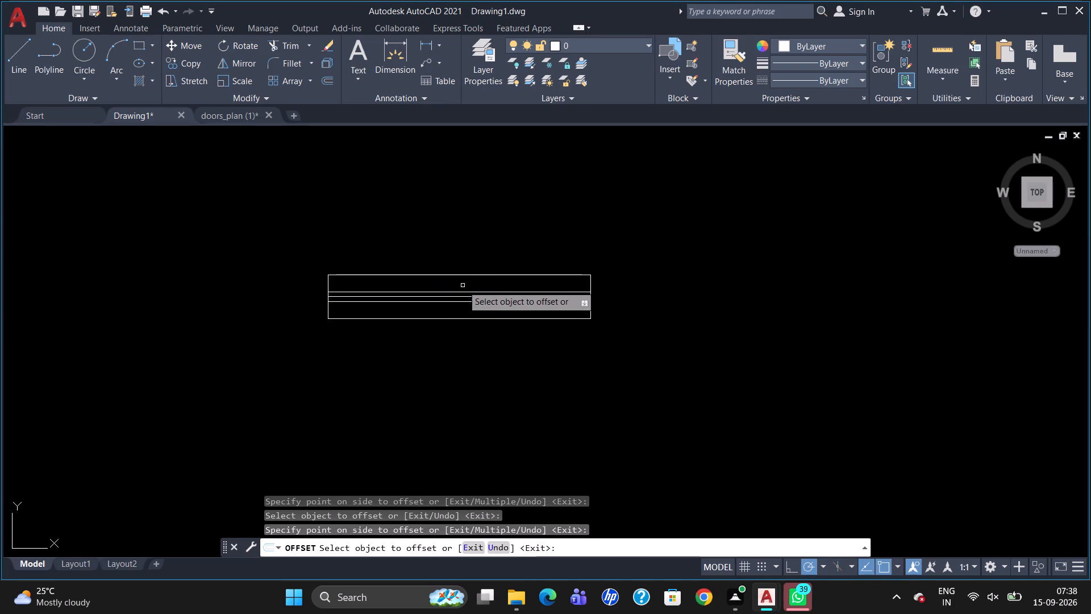
pyautogui.press('Escape')
pyautogui.click(456, 298)
pyautogui.press('Delete')
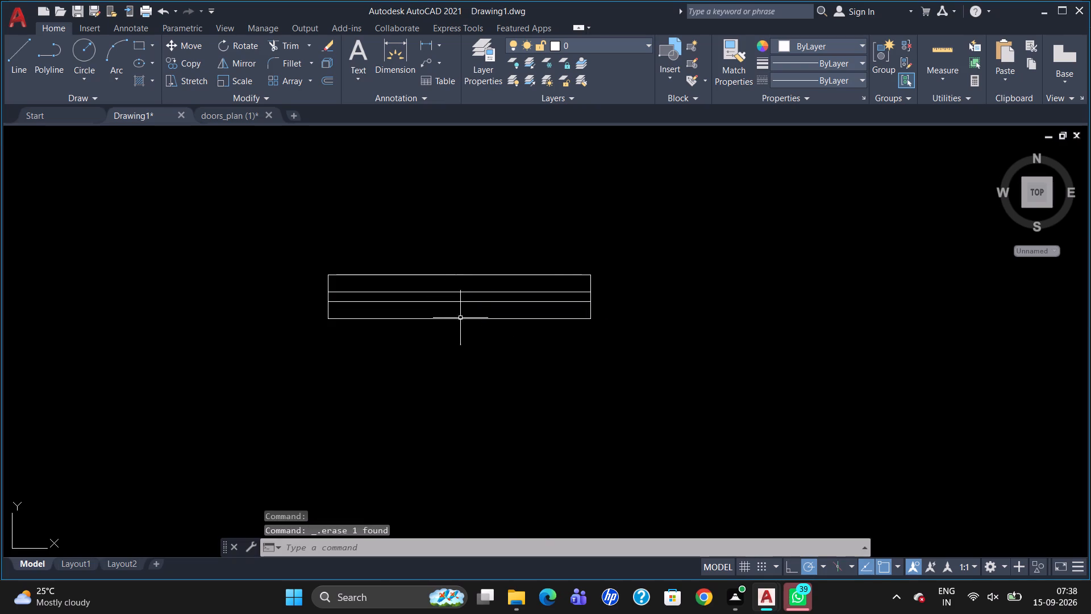
# Group the window rectangle with its two inner lines.
pyautogui.moveTo(662, 378); pyautogui.dragTo(424, 331)
pyautogui.click(876, 65)
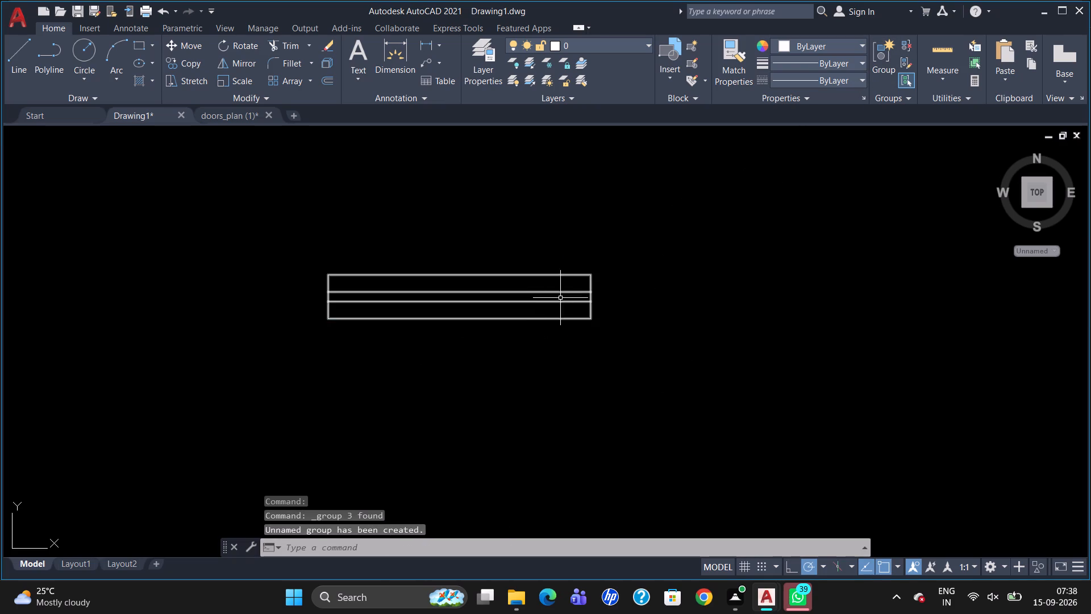
# Copy the window symbol by its lower-right corner into the plan's top outer wall, once above each of the two upper rooms.
pyautogui.click(589, 302)
pyautogui.scroll(-2, 537, 298)
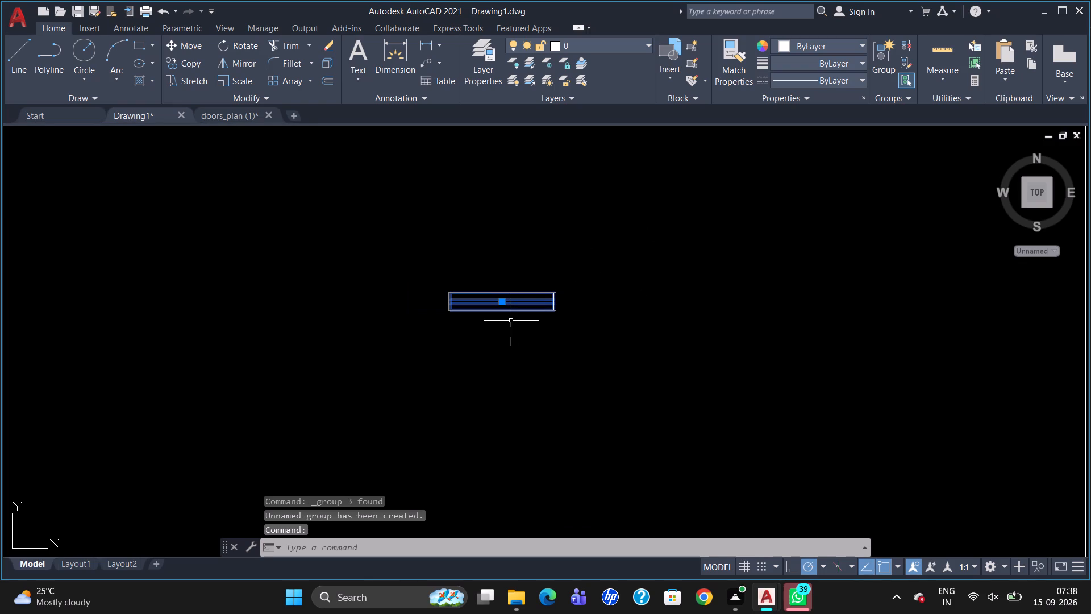
pyautogui.write('CO')
pyautogui.press('Return')
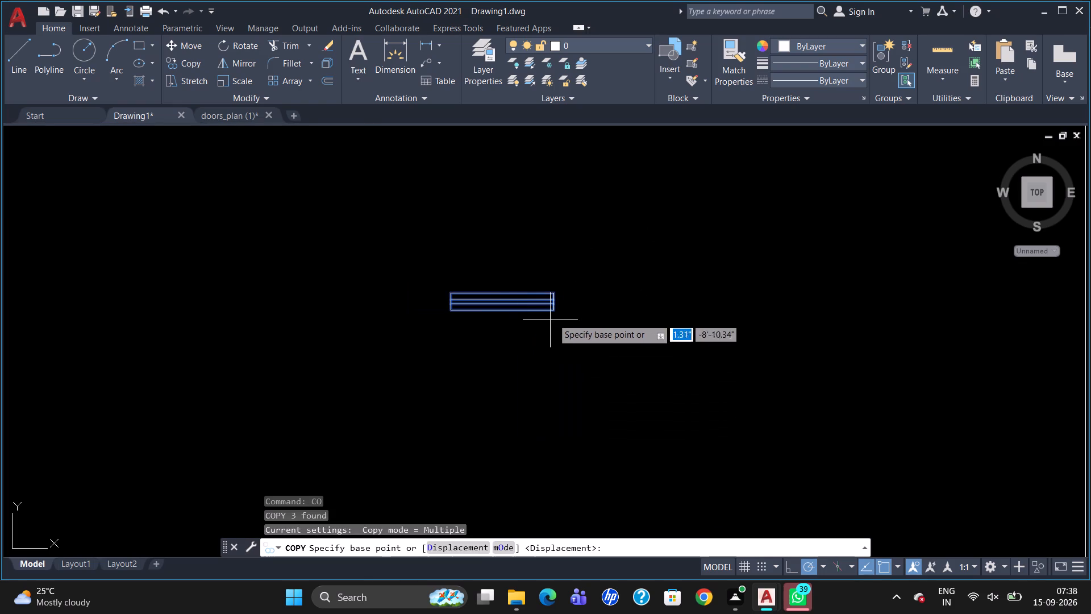
pyautogui.click(558, 313)
pyautogui.scroll(-2, 551, 323)
pyautogui.scroll(2, 889, 251)
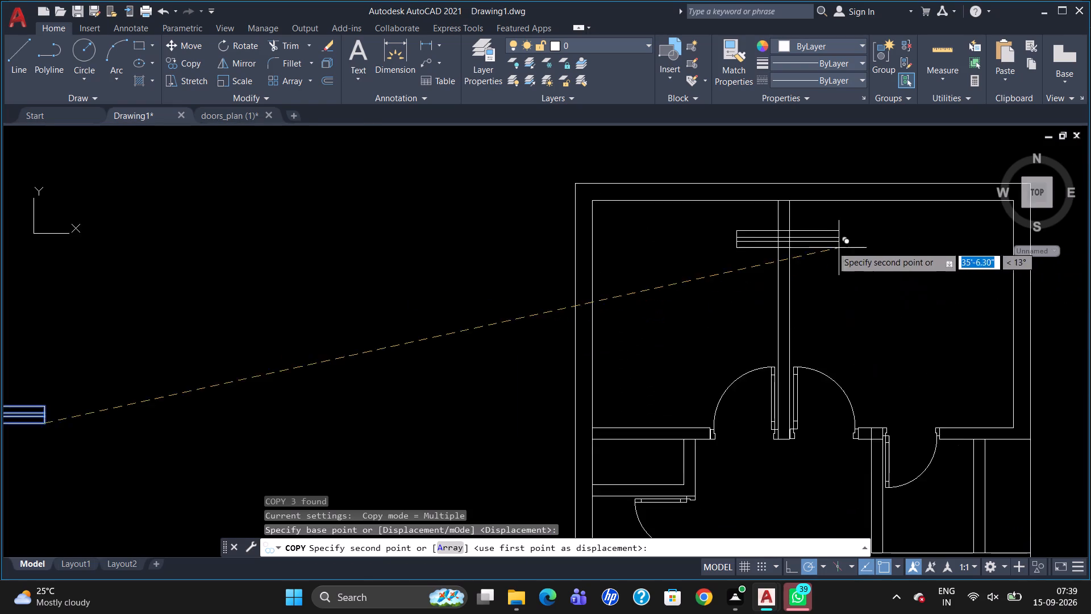
pyautogui.scroll(1, 830, 246)
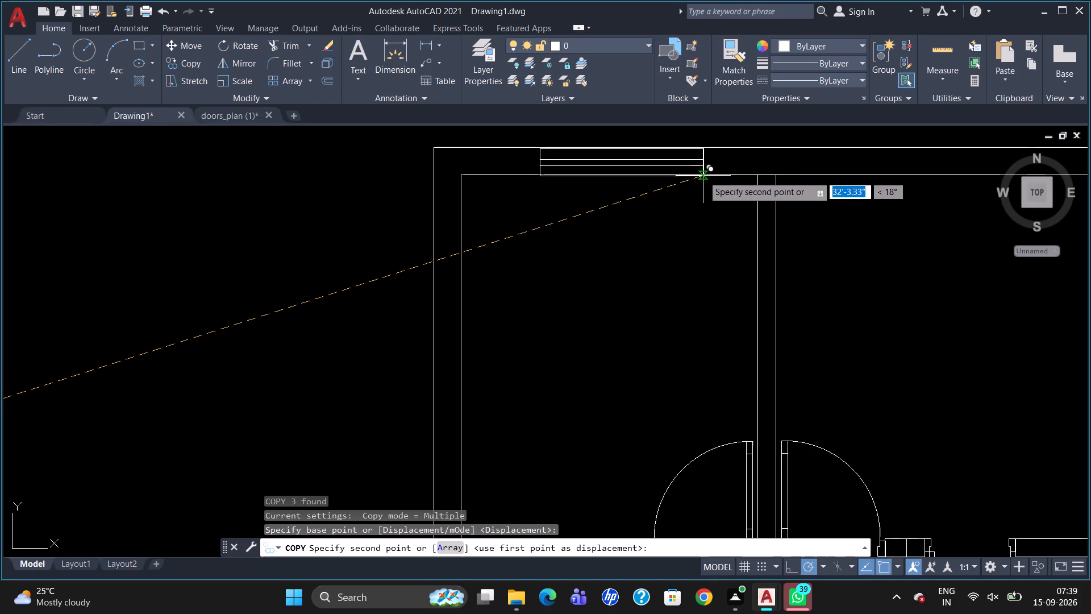
pyautogui.click(703, 175)
pyautogui.scroll(-2, 606, 215)
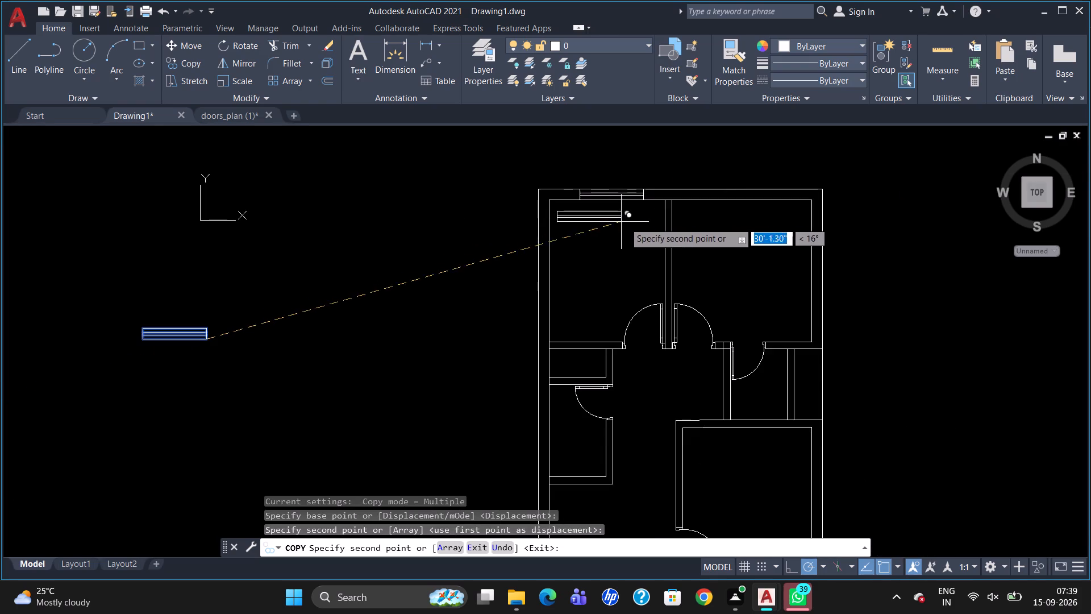
pyautogui.scroll(3, 785, 192)
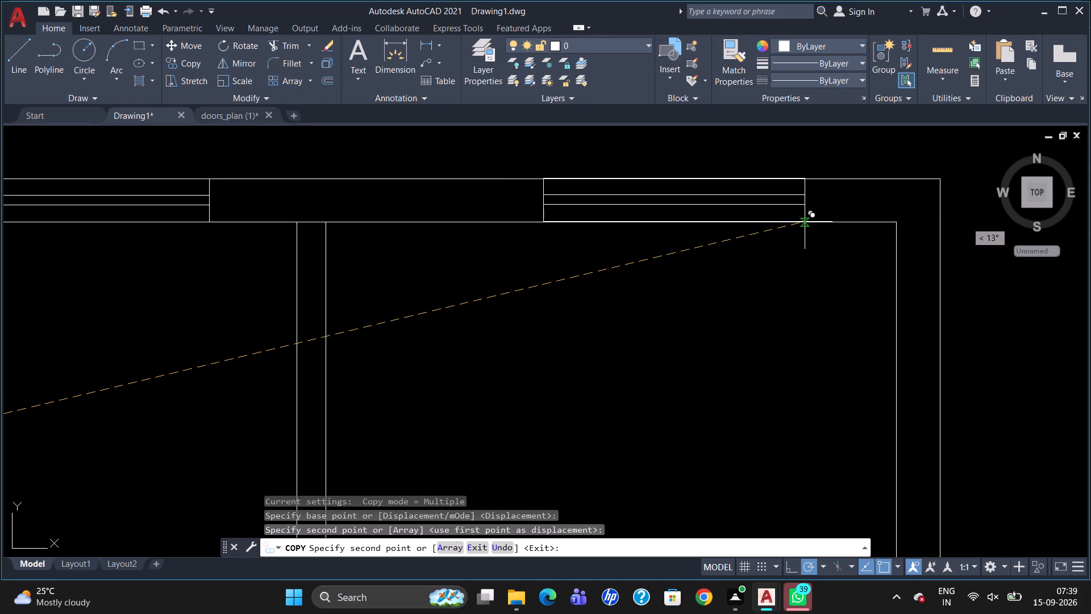
pyautogui.click(805, 222)
pyautogui.scroll(-2, 814, 202)
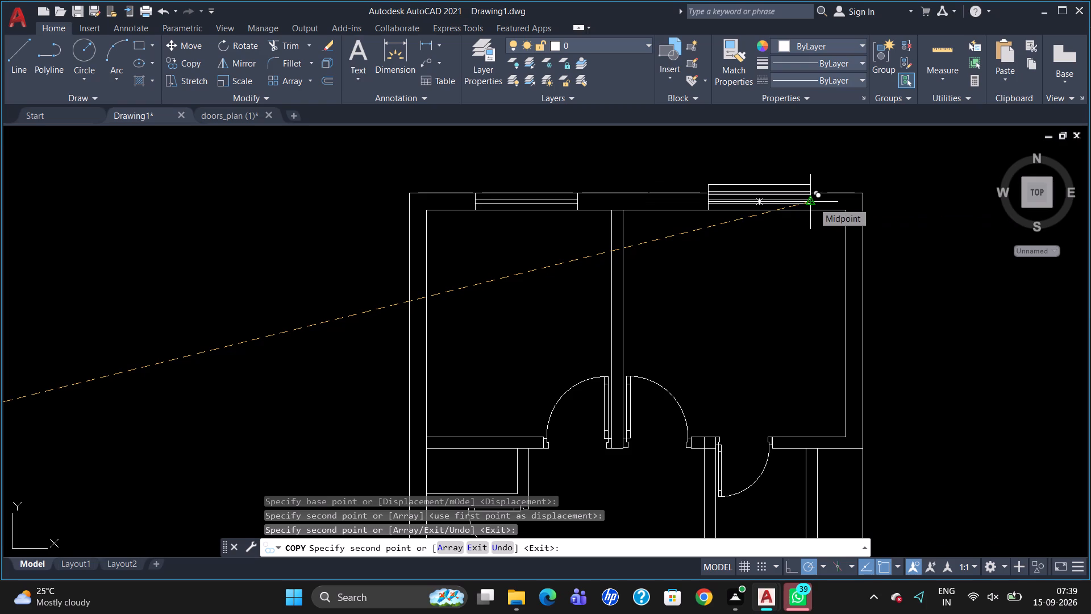
pyautogui.press('Escape')
# Rotate the original window symbol outside the plan to vertical, using a 270° direction.
pyautogui.scroll(-2, 820, 268)
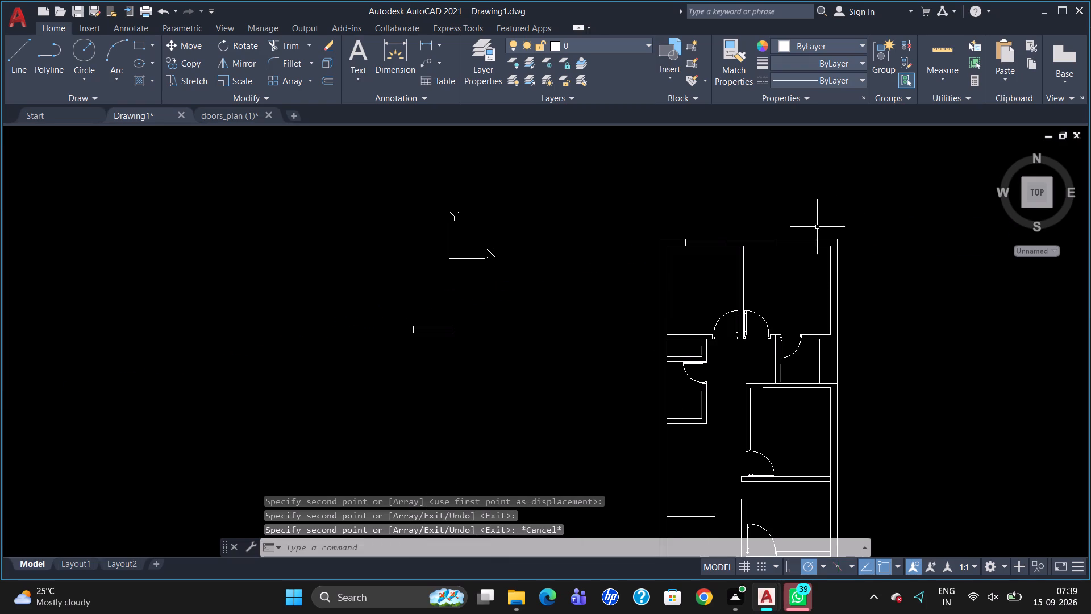
pyautogui.click(439, 329)
pyautogui.write('RO')
pyautogui.press('Return')
pyautogui.click(440, 329)
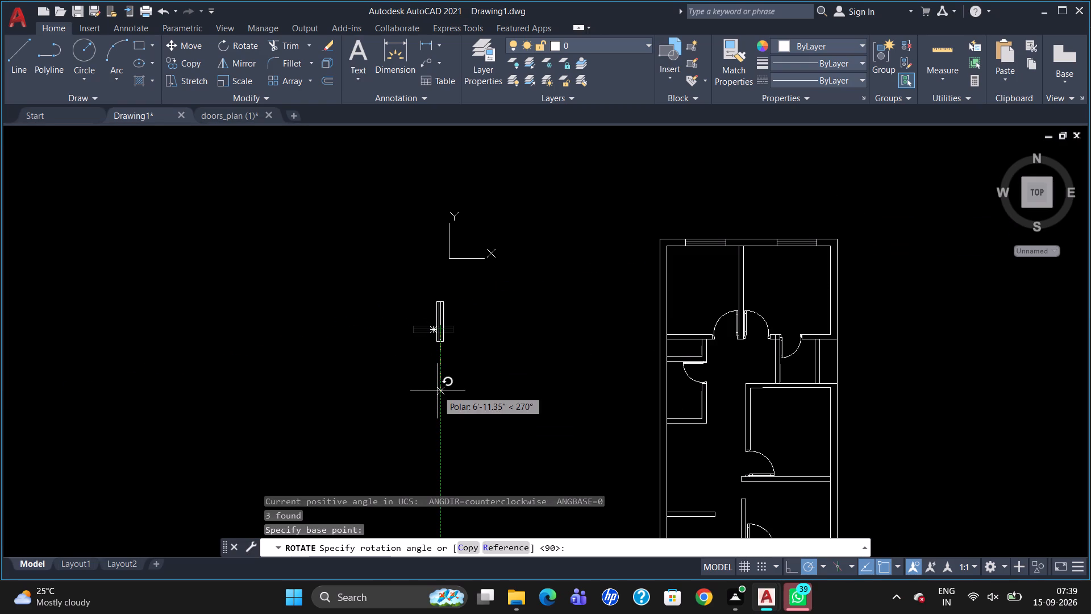
pyautogui.click(445, 403)
# Move the vertical window by its upper-right corner into the left outer wall of the upper-left room.
pyautogui.click(438, 324)
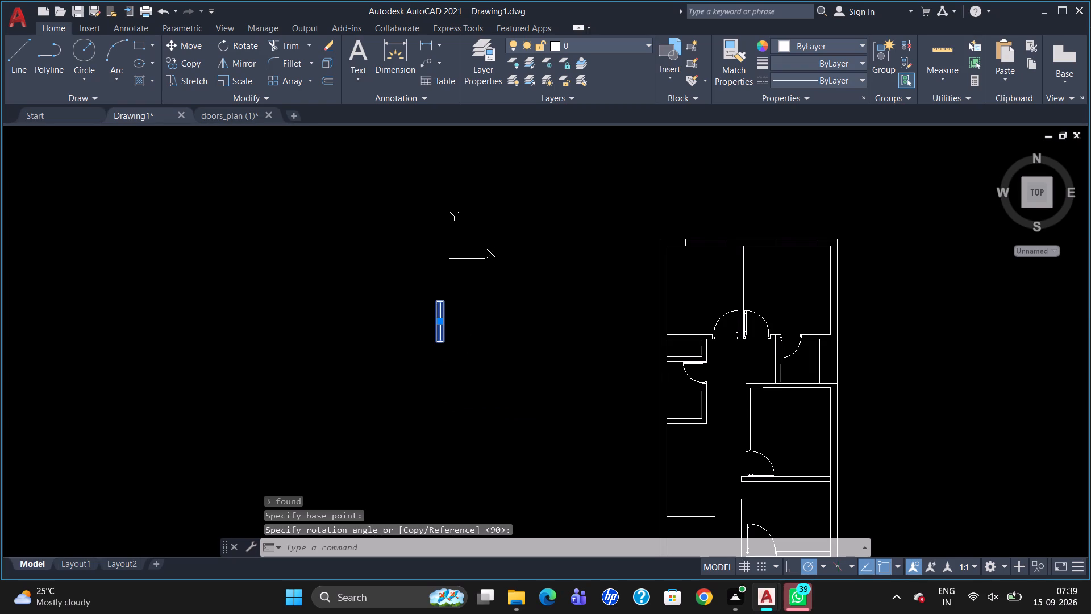
pyautogui.press('m')
pyautogui.press('Return')
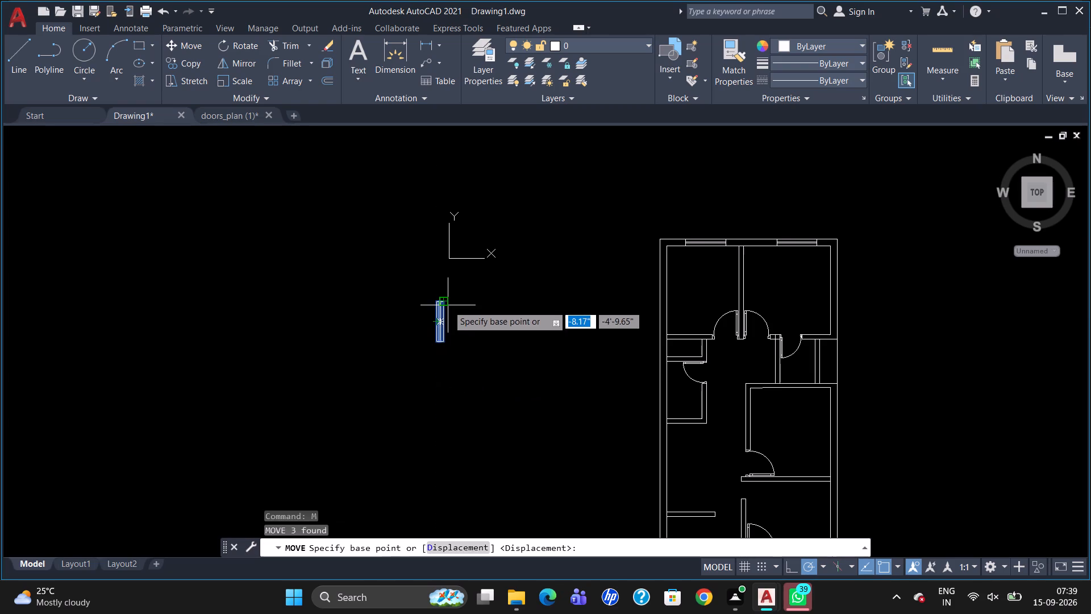
pyautogui.click(448, 304)
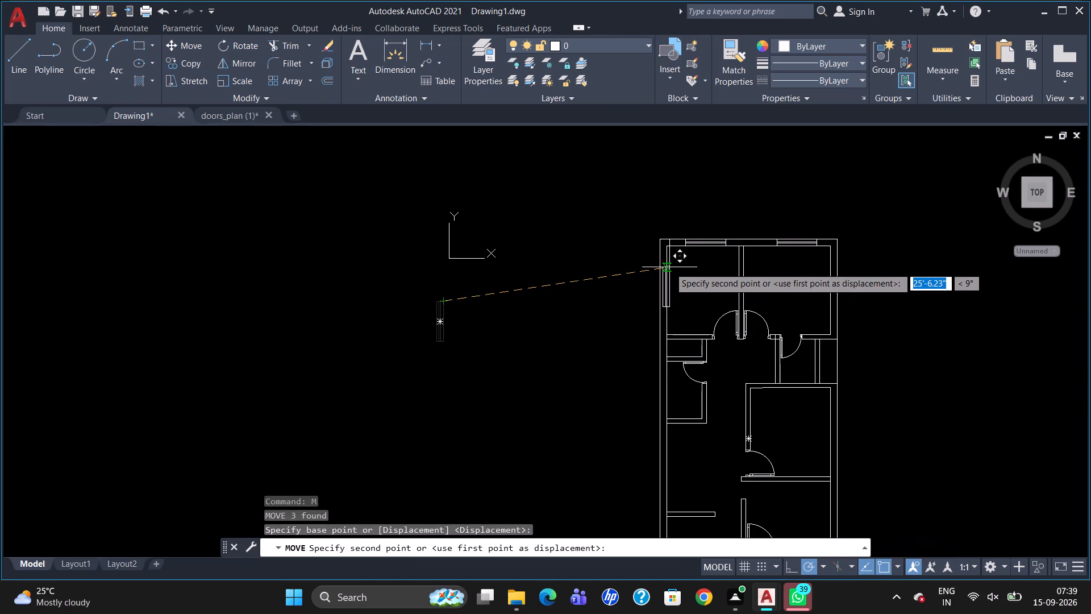
pyautogui.scroll(4, 669, 267)
pyautogui.click(658, 260)
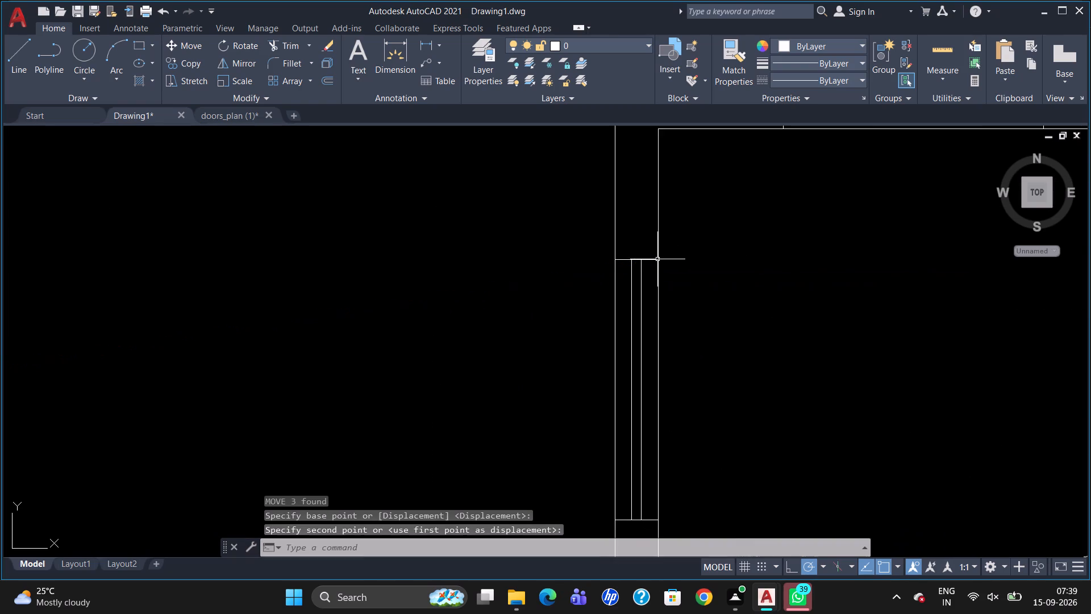
# Copy the vertical window from the left outer wall into the right outer wall of the upper-right room.
pyautogui.scroll(-3, 598, 239)
pyautogui.click(611, 258)
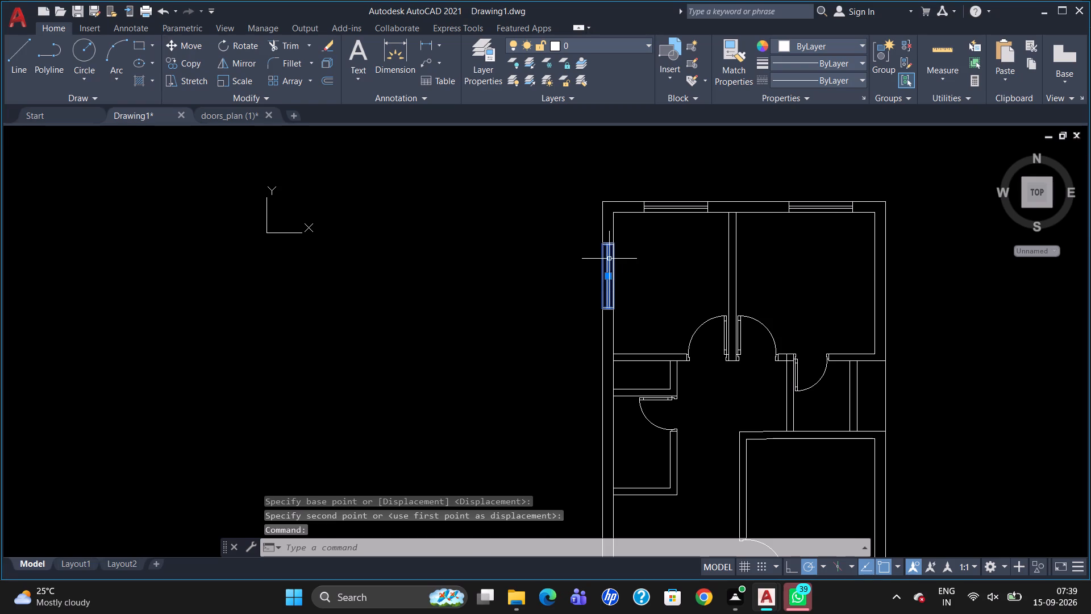
pyautogui.press('c')
pyautogui.press('o')
pyautogui.press('Return')
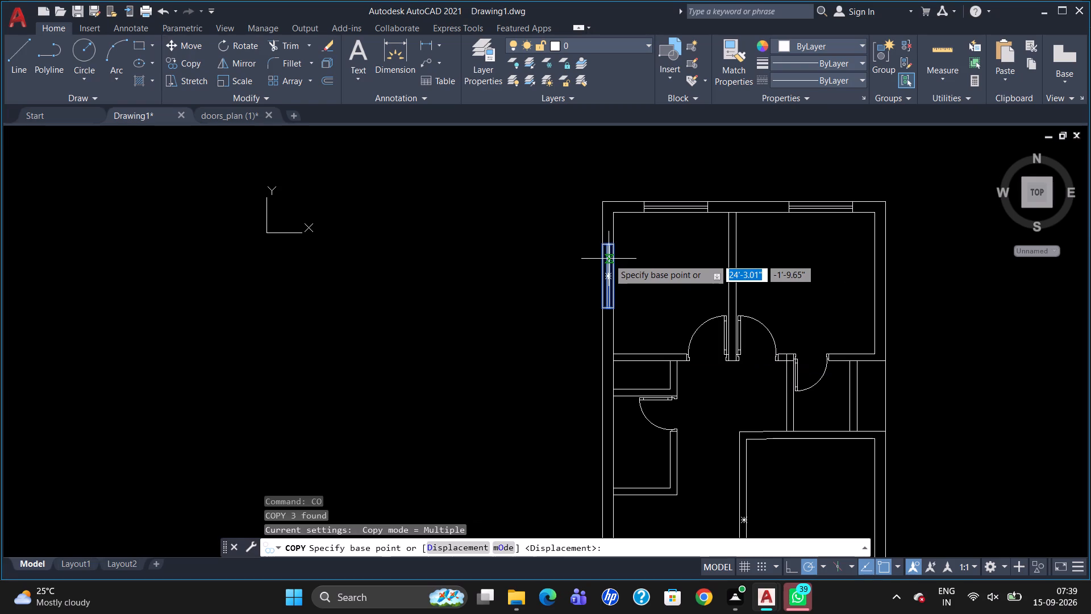
pyautogui.click(614, 240)
pyautogui.scroll(3, 892, 247)
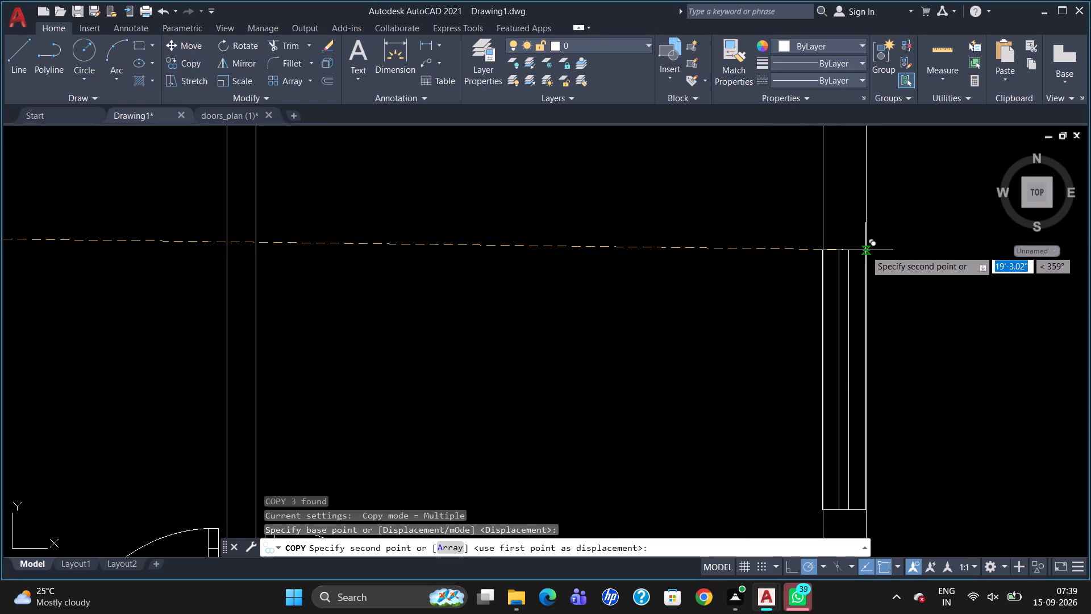
pyautogui.click(865, 250)
# Copy the vertical window into the right outer wall, once for each of the two rooms below the upper-right room.
pyautogui.scroll(-5, 815, 237)
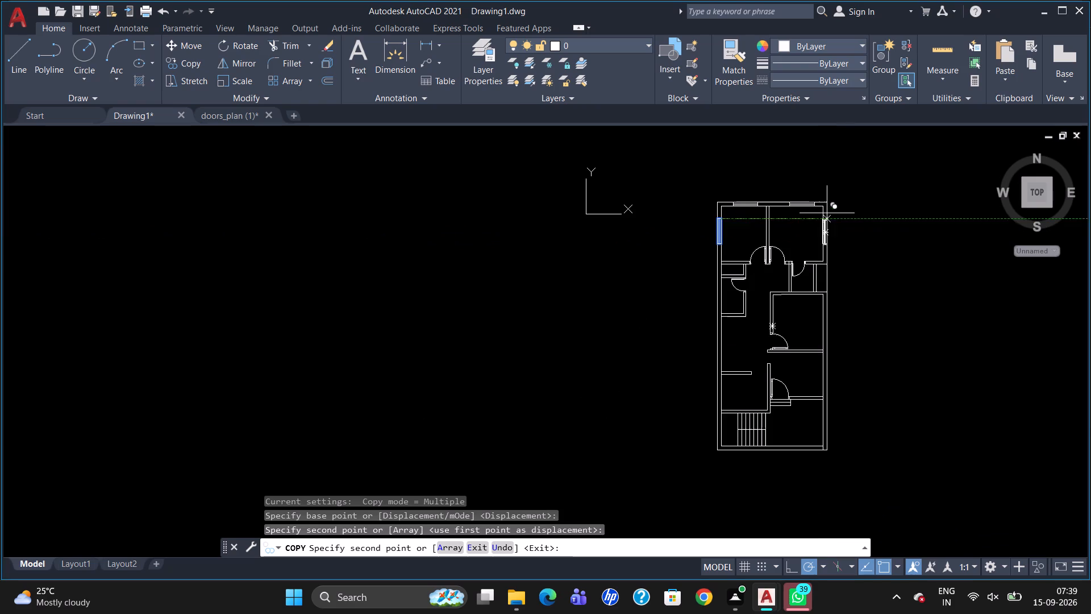
pyautogui.scroll(4, 826, 300)
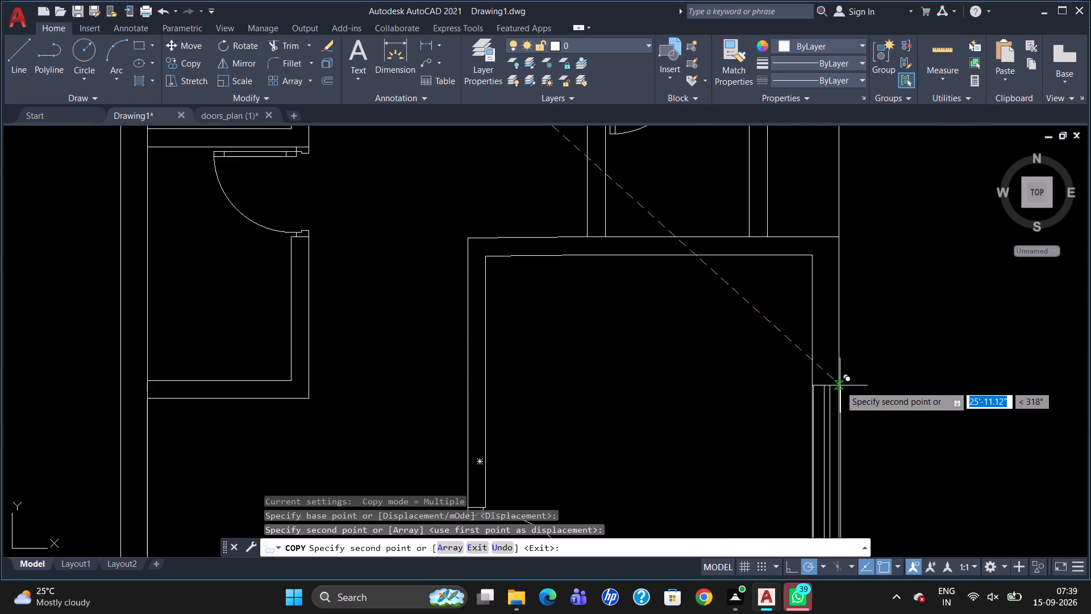
pyautogui.click(839, 385)
pyautogui.scroll(-3, 771, 235)
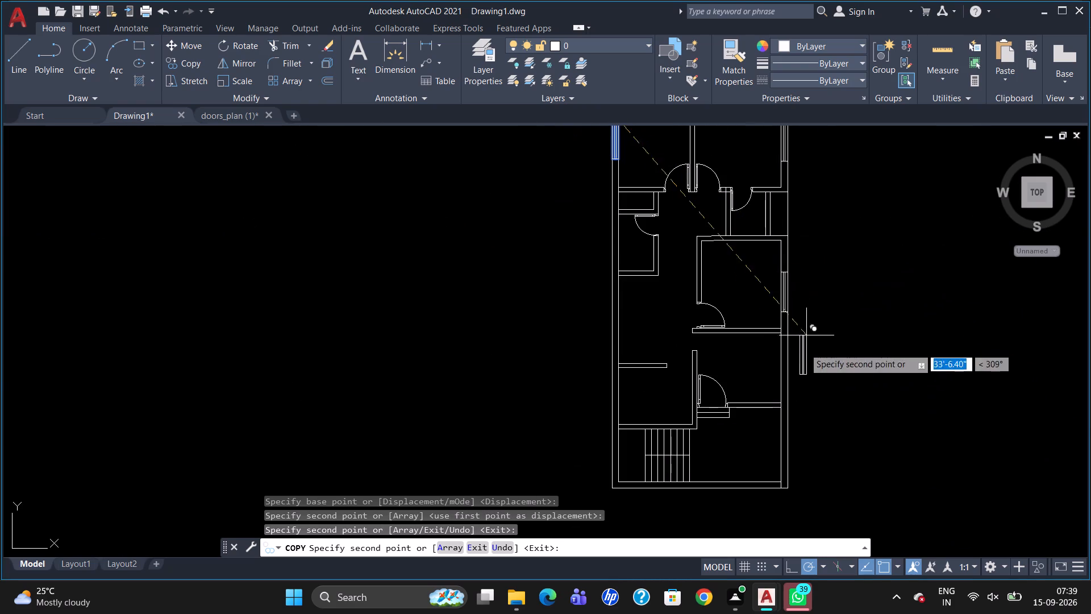
pyautogui.scroll(4, 780, 351)
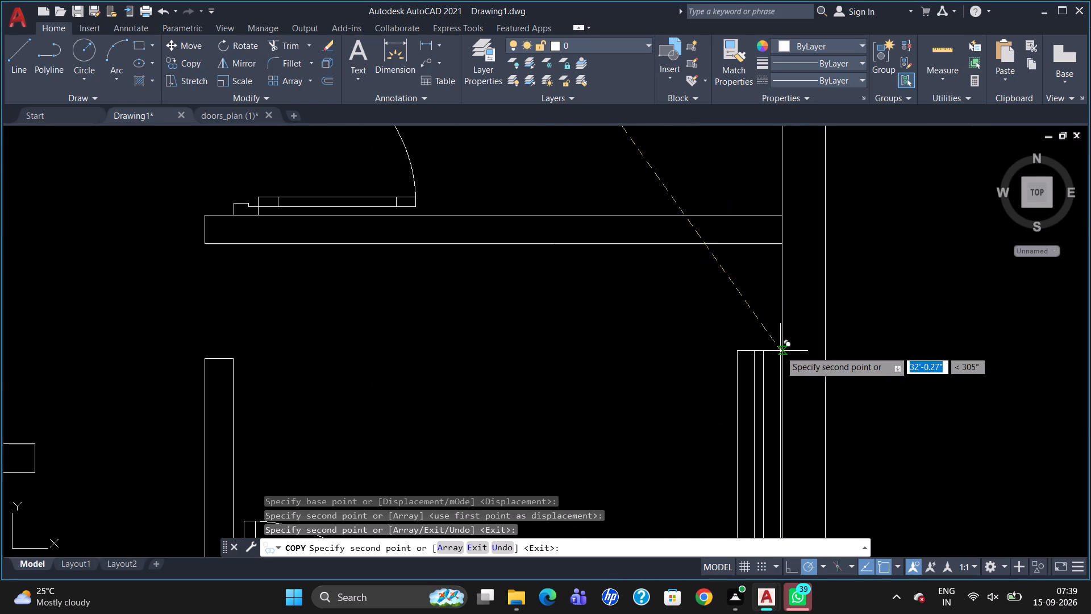
pyautogui.click(825, 358)
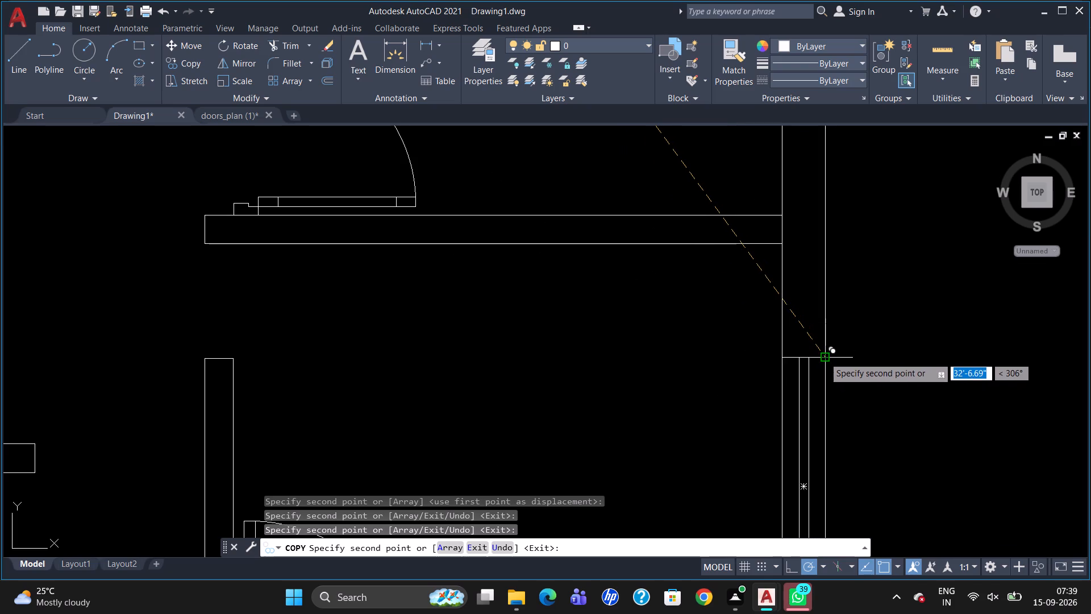
# Copy the vertical window into the left outer wall, between the small left-hand rooms and the short partition above the staircase.
pyautogui.scroll(-3, 824, 281)
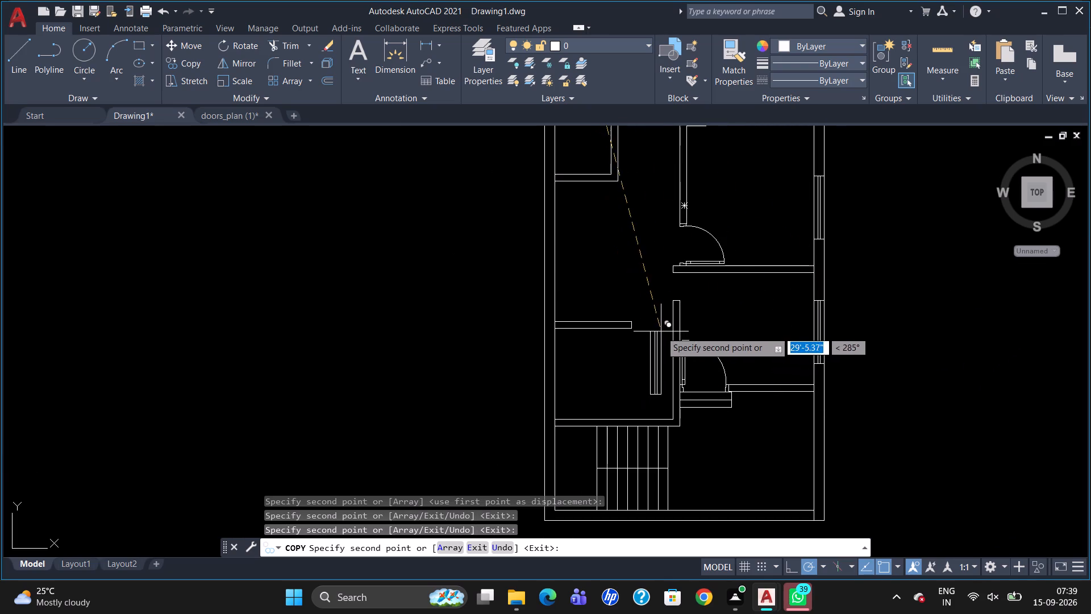
pyautogui.scroll(3, 534, 225)
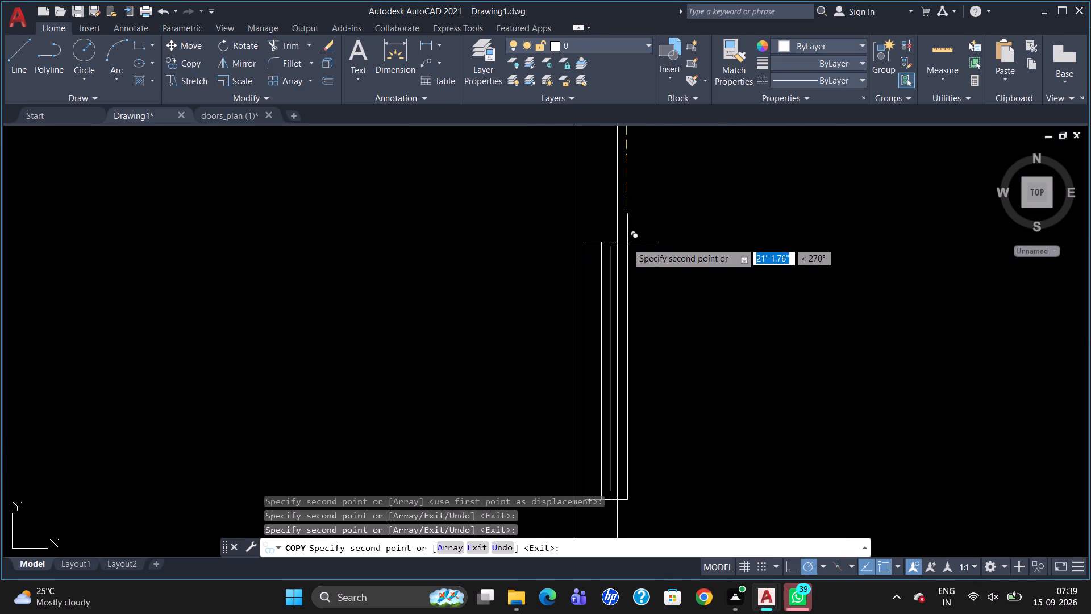
pyautogui.click(617, 240)
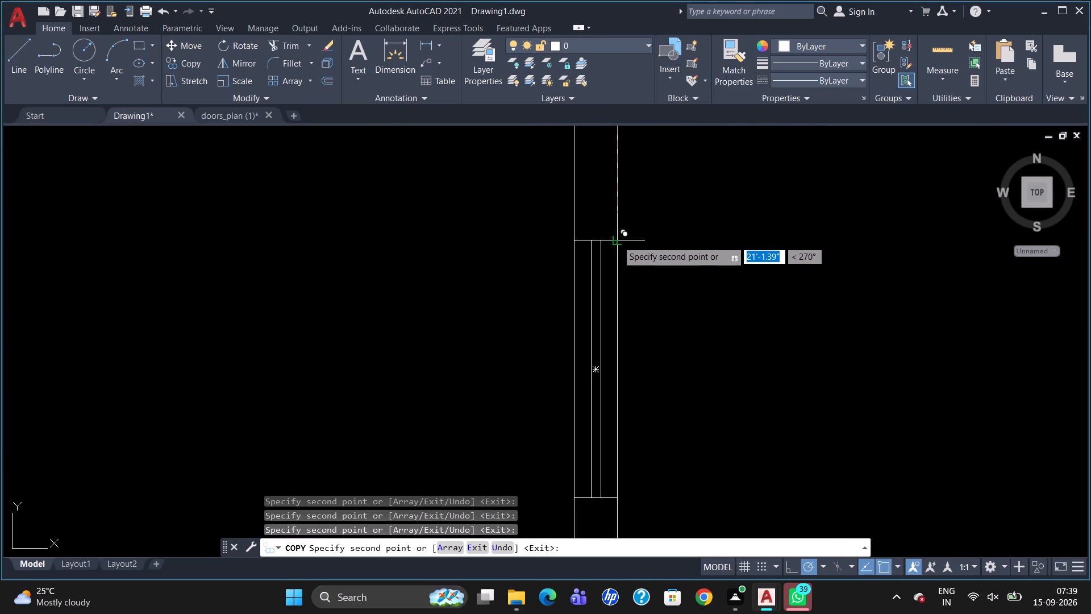
pyautogui.scroll(-2, 663, 189)
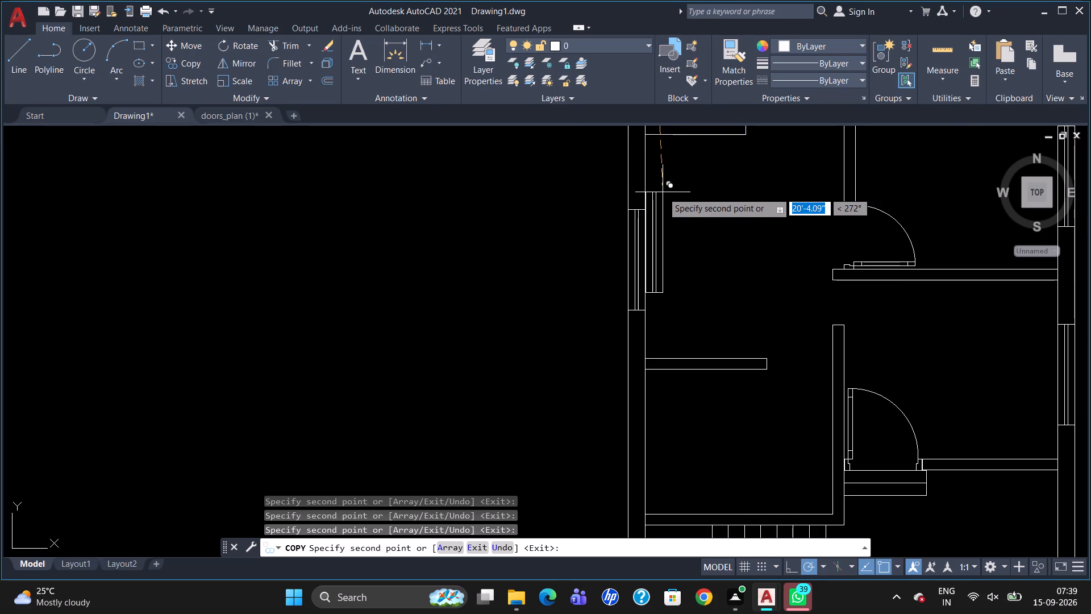
pyautogui.scroll(-2, 672, 229)
pyautogui.scroll(2, 658, 172)
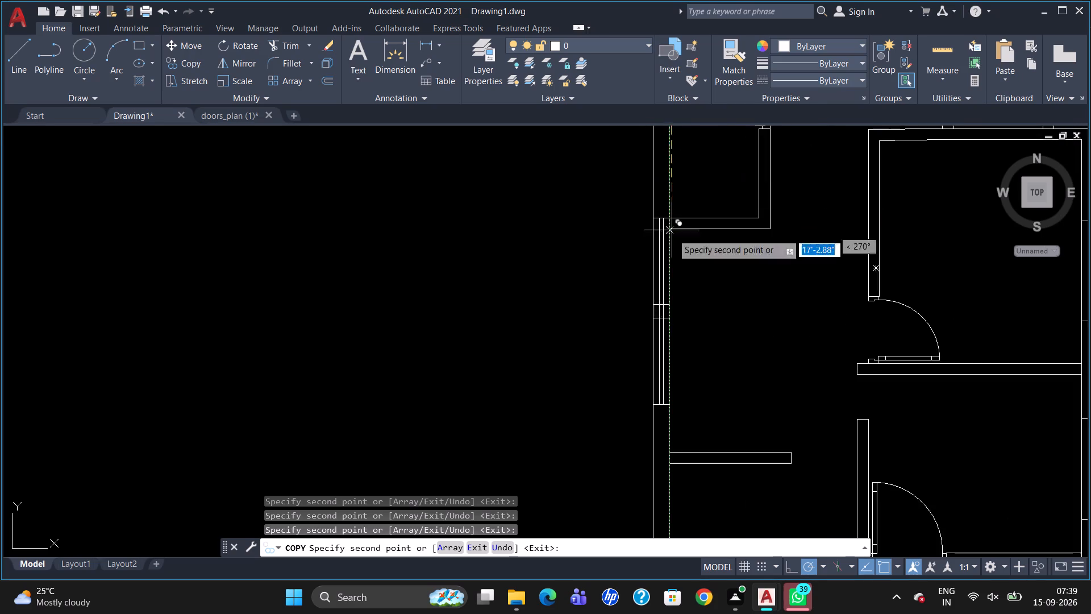
pyautogui.scroll(-4, 679, 262)
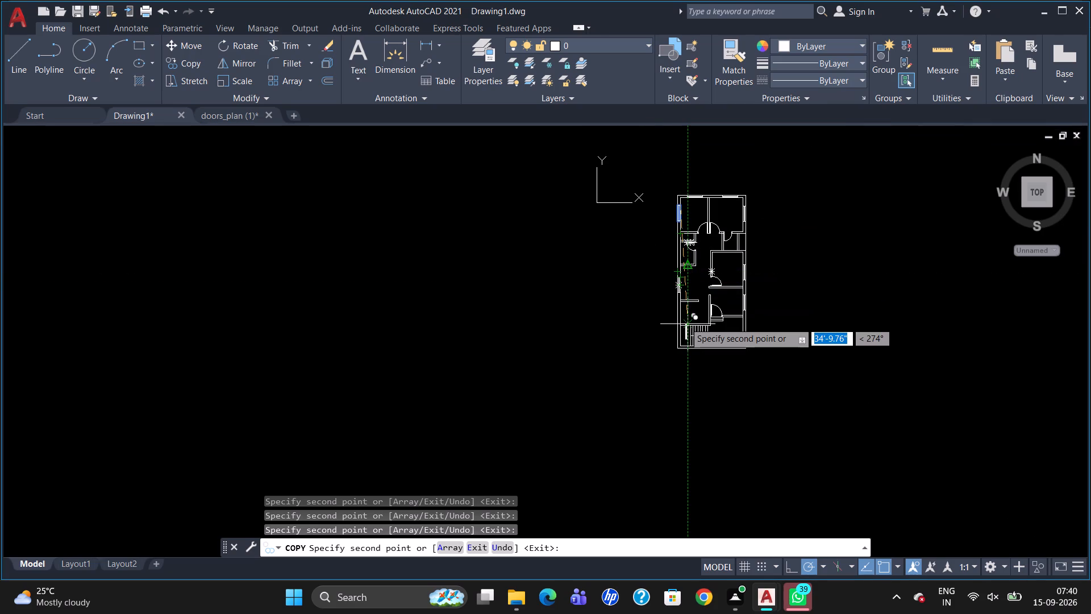
pyautogui.press('Escape')
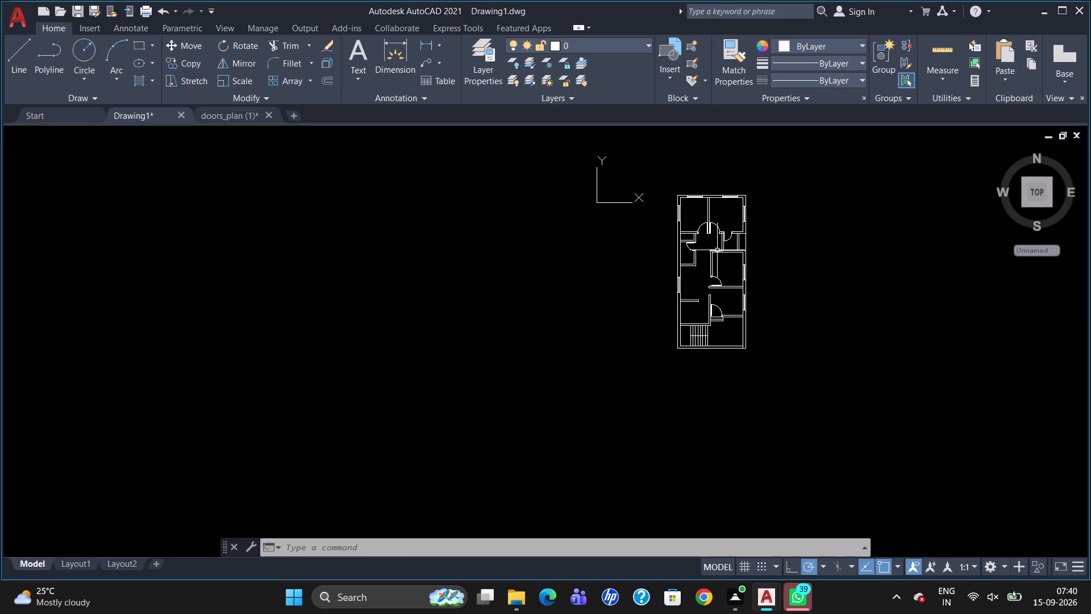
# Draw a 9" wide by 18" high rectangle in the empty space left of the plan.
pyautogui.write('RE')
pyautogui.press('c')
pyautogui.press('Return')
pyautogui.moveTo(541, 240); pyautogui.dragTo(548, 248)
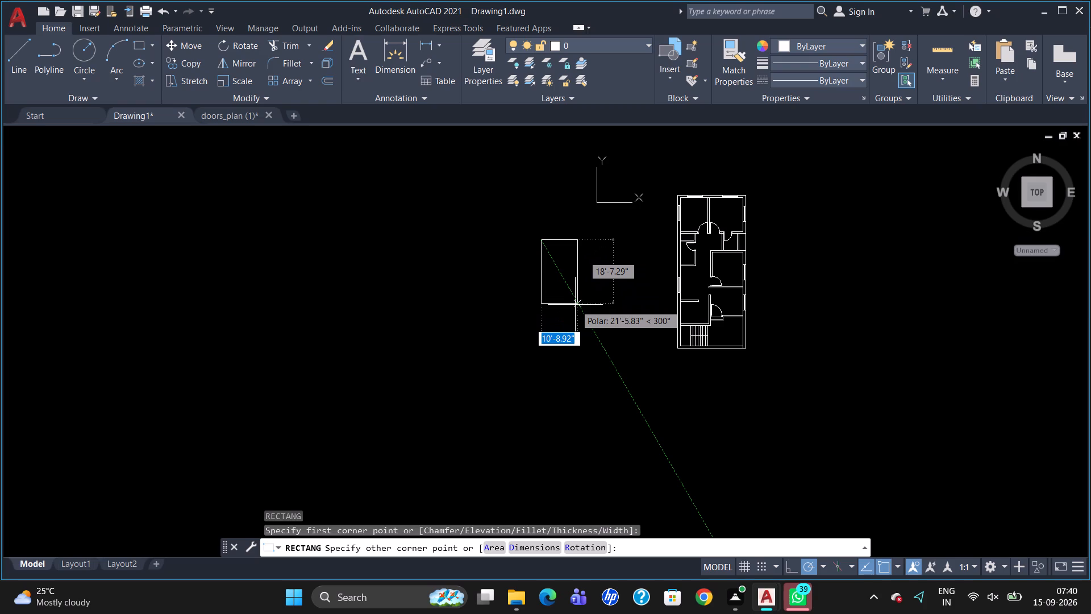
pyautogui.press('9')
pyautogui.press('Tab')
pyautogui.press('1')
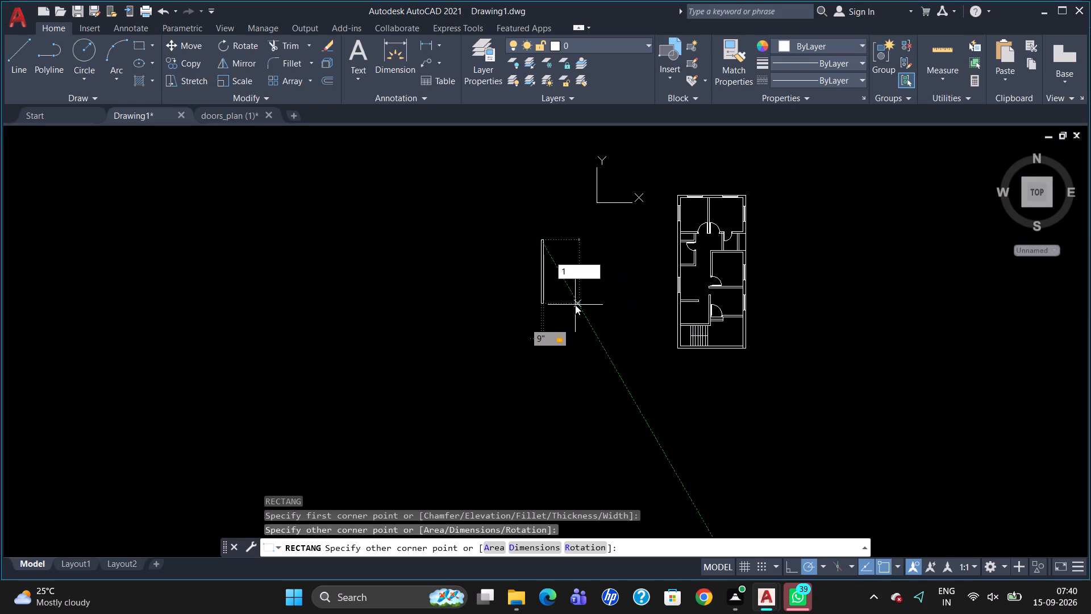
pyautogui.press('8')
pyautogui.press('Return')
# Draw a vertical centre line in the 9" by 18" rectangle, from its top edge's midpoint to its bottom edge's midpoint.
pyautogui.scroll(5, 549, 229)
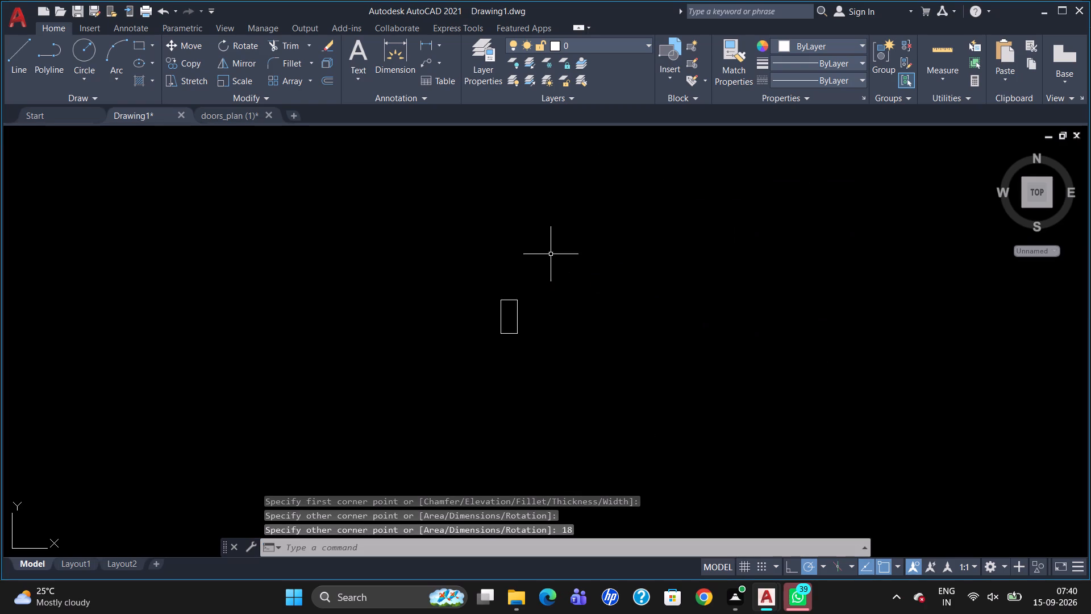
pyautogui.press('l')
pyautogui.press('Return')
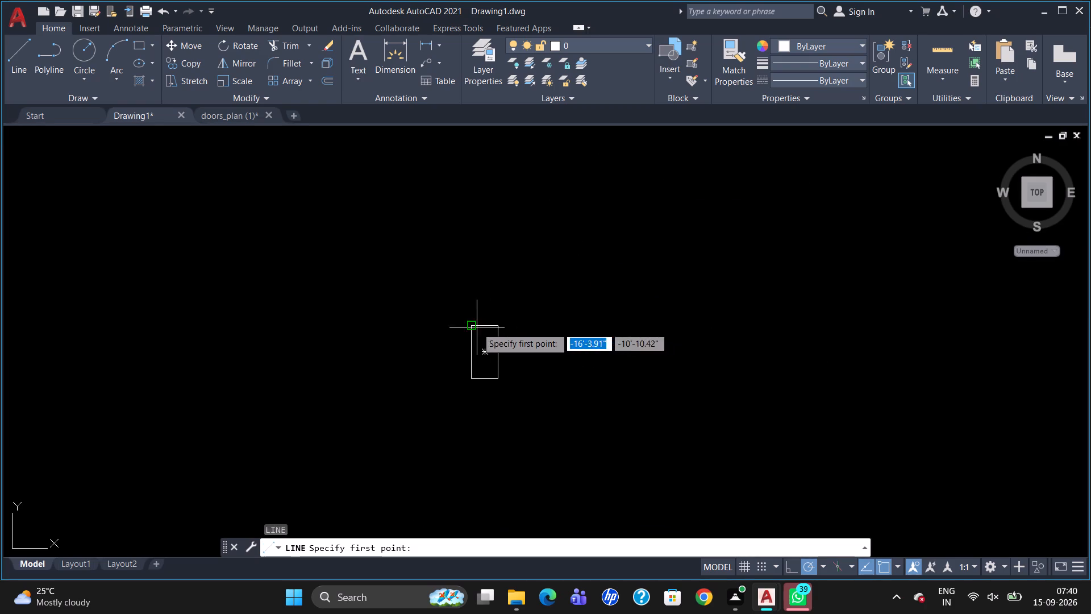
pyautogui.click(486, 326)
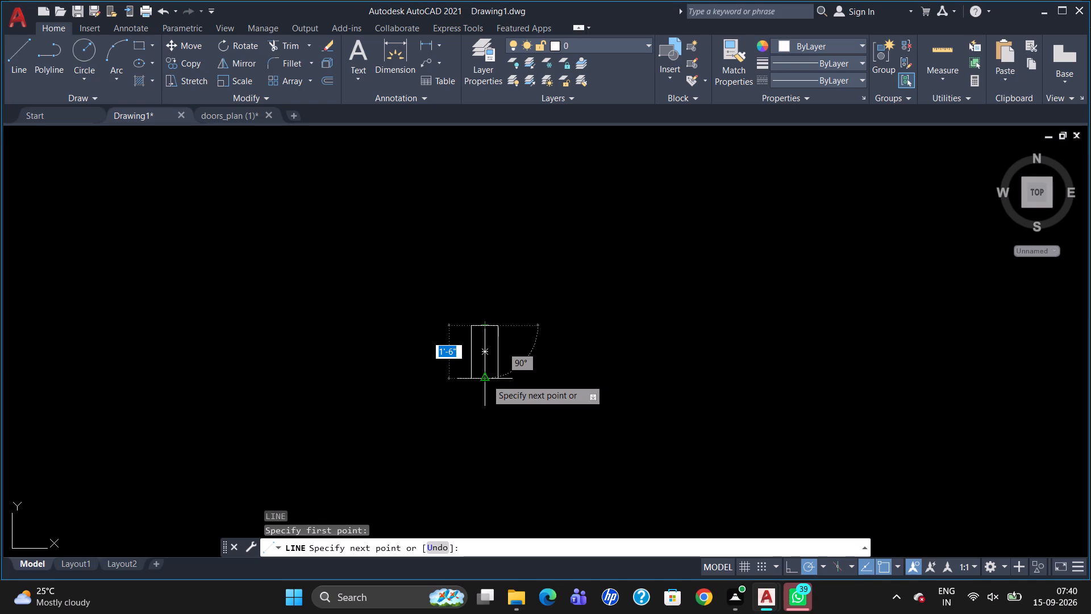
pyautogui.click(486, 379)
pyautogui.press('Escape')
# Offset the small rectangle's centre line 1" to each side and delete the original centre line.
pyautogui.press('o')
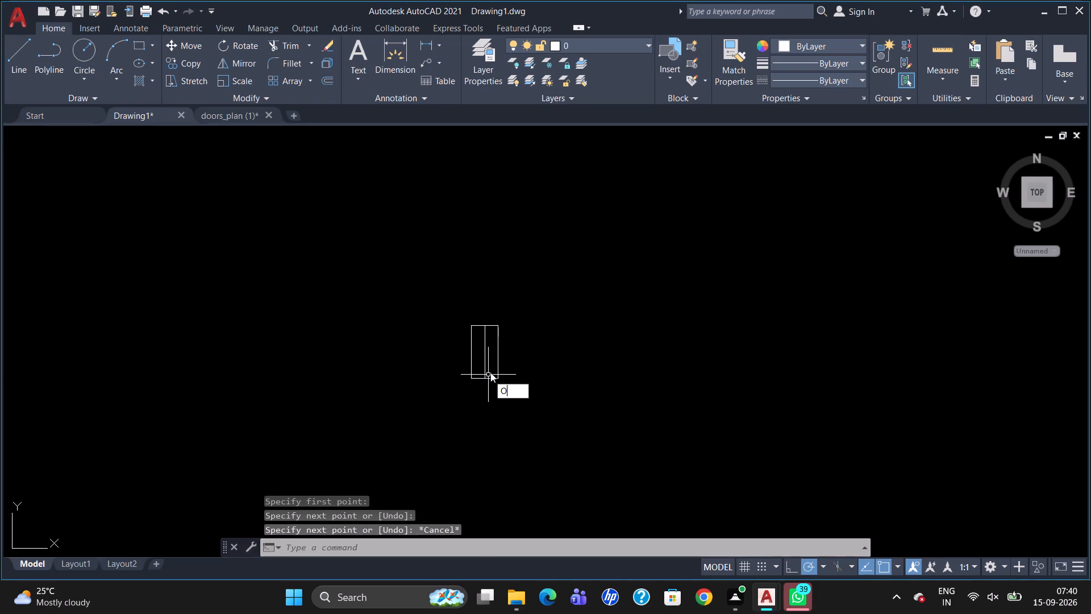
pyautogui.press('Return')
pyautogui.press('1')
pyautogui.press('Return')
pyautogui.scroll(2, 492, 362)
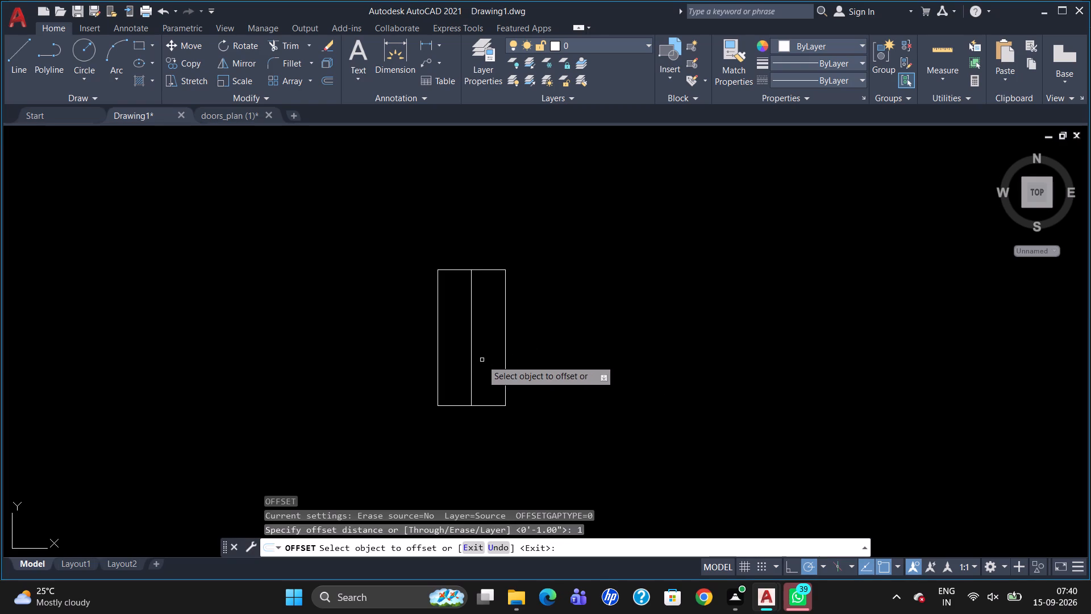
pyautogui.click(471, 365)
pyautogui.click(468, 367)
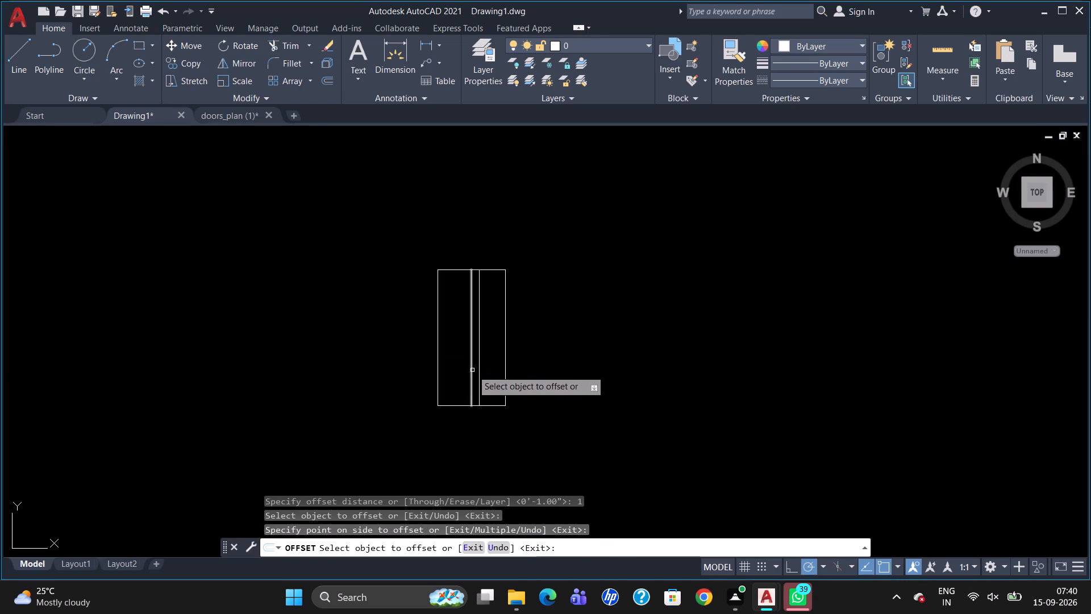
pyautogui.click(472, 371)
pyautogui.click(460, 377)
pyautogui.press('Escape')
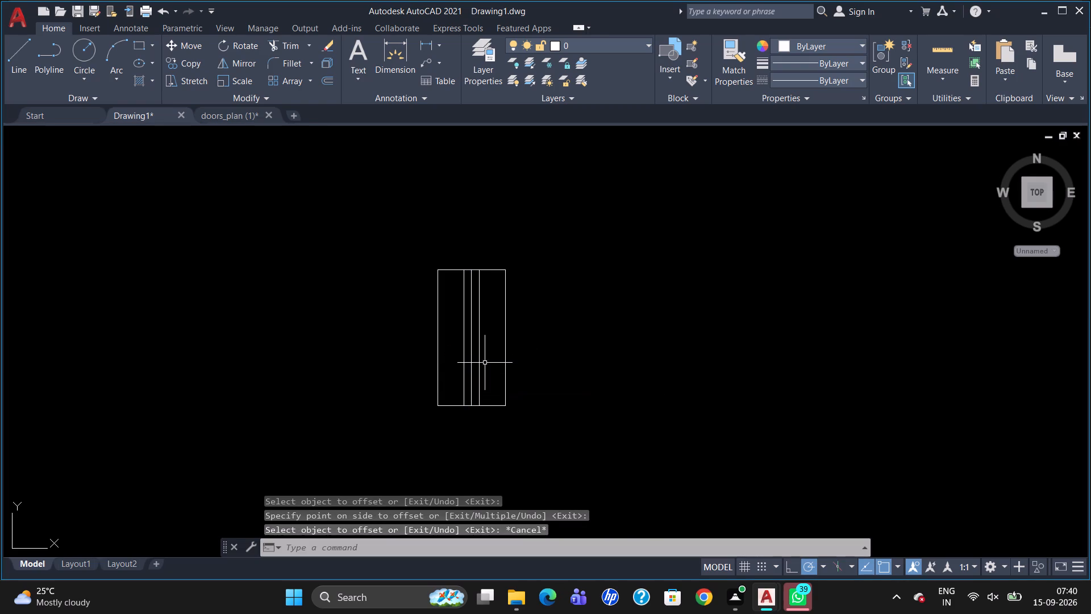
pyautogui.click(472, 370)
pyautogui.press('Delete')
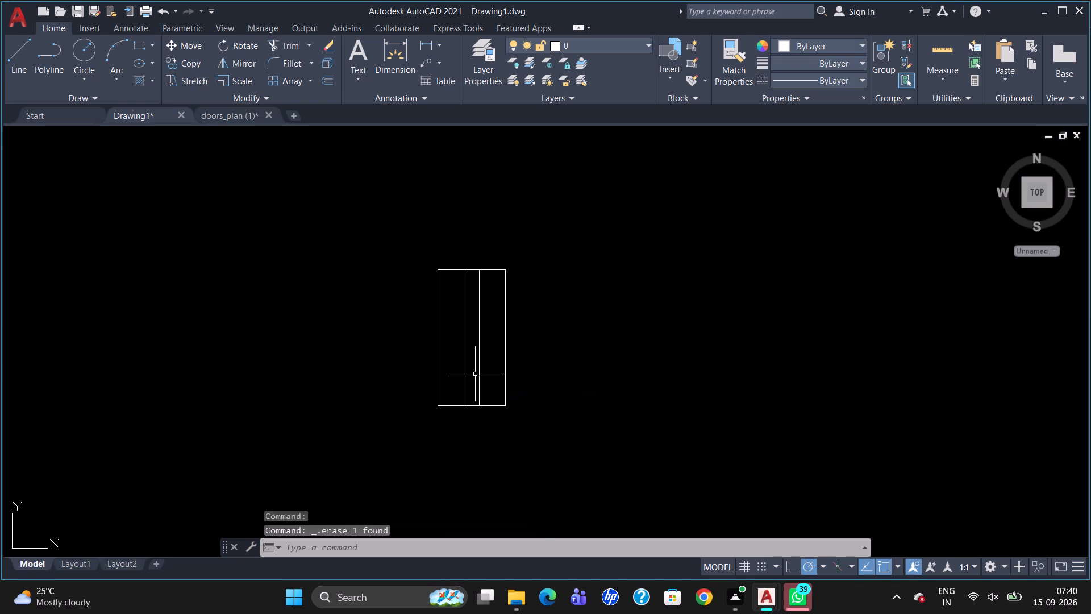
# Group the 18" rectangle and its two inner lines into one window symbol.
pyautogui.moveTo(578, 382); pyautogui.dragTo(347, 390)
pyautogui.click(886, 59)
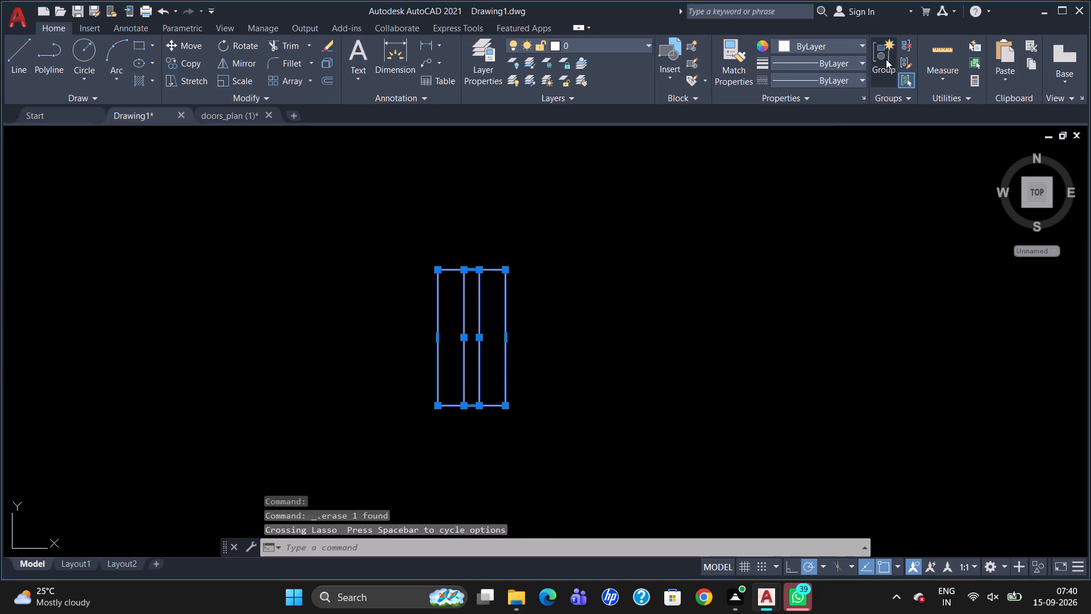
# Move the 18" window by its upper-right corner into the left outer wall of the narrow room below the upper-left room.
pyautogui.click(505, 273)
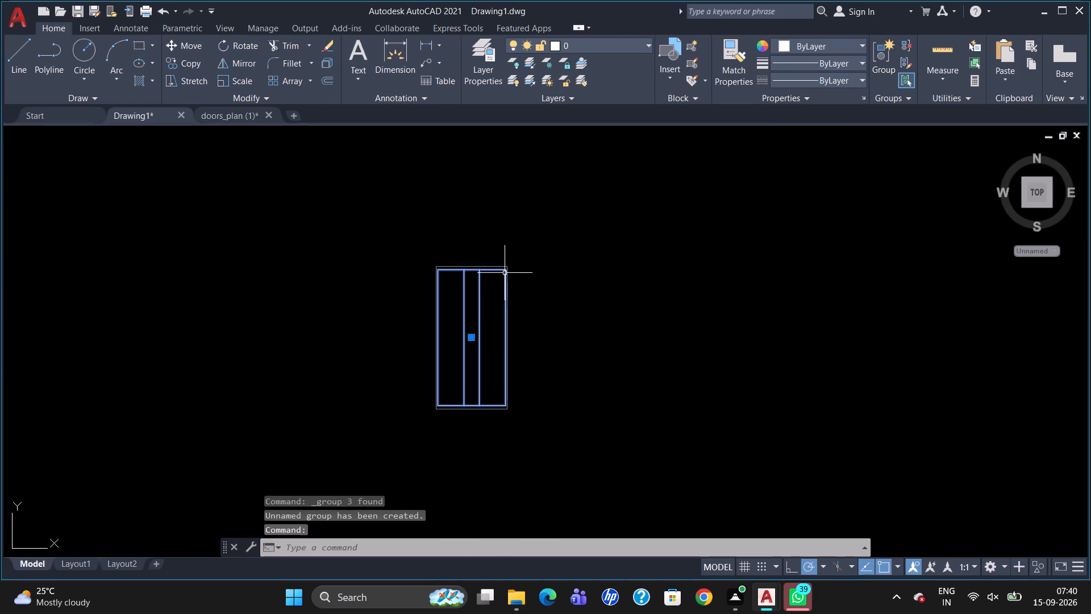
pyautogui.press('m')
pyautogui.press('Return')
pyautogui.click(505, 272)
pyautogui.scroll(-3, 569, 271)
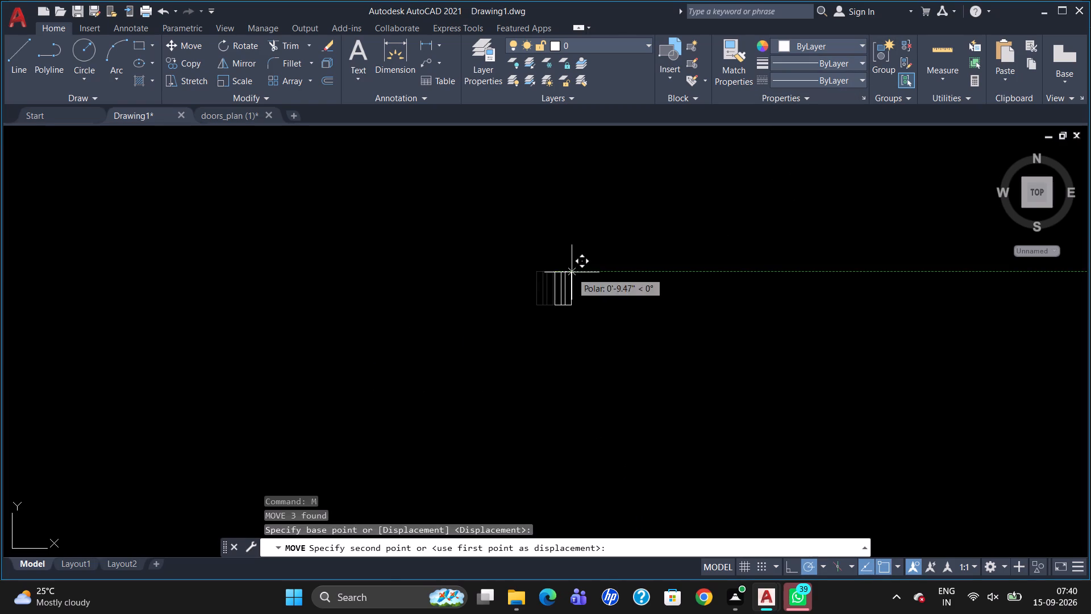
pyautogui.scroll(-3, 573, 272)
pyautogui.scroll(2, 780, 246)
pyautogui.scroll(4, 802, 302)
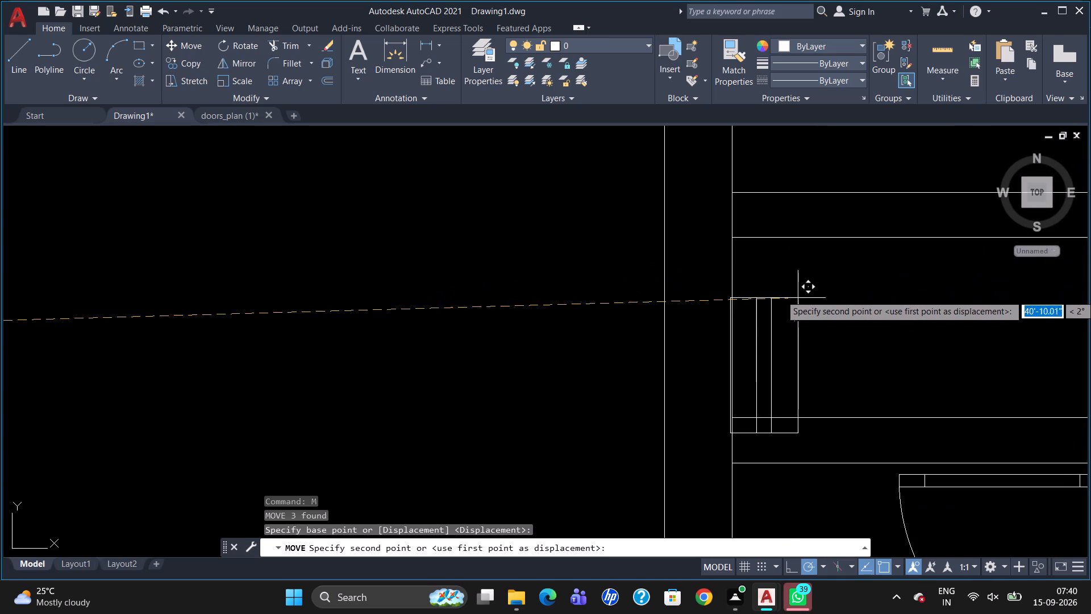
pyautogui.click(732, 268)
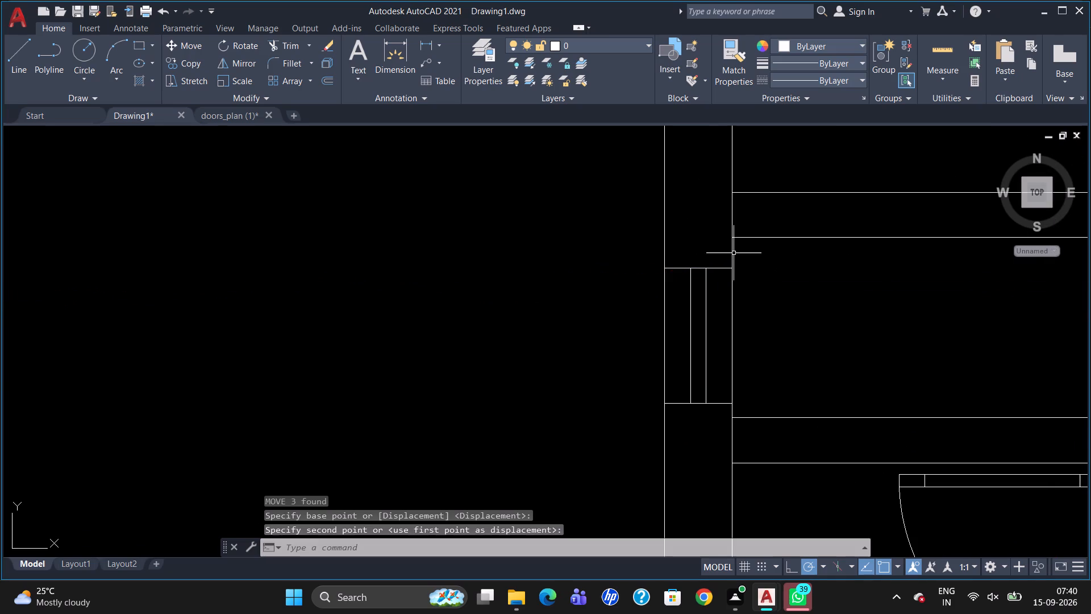
# Draw a 9" wide by 34" high rectangle in the empty space left of the plan.
pyautogui.scroll(-6, 687, 189)
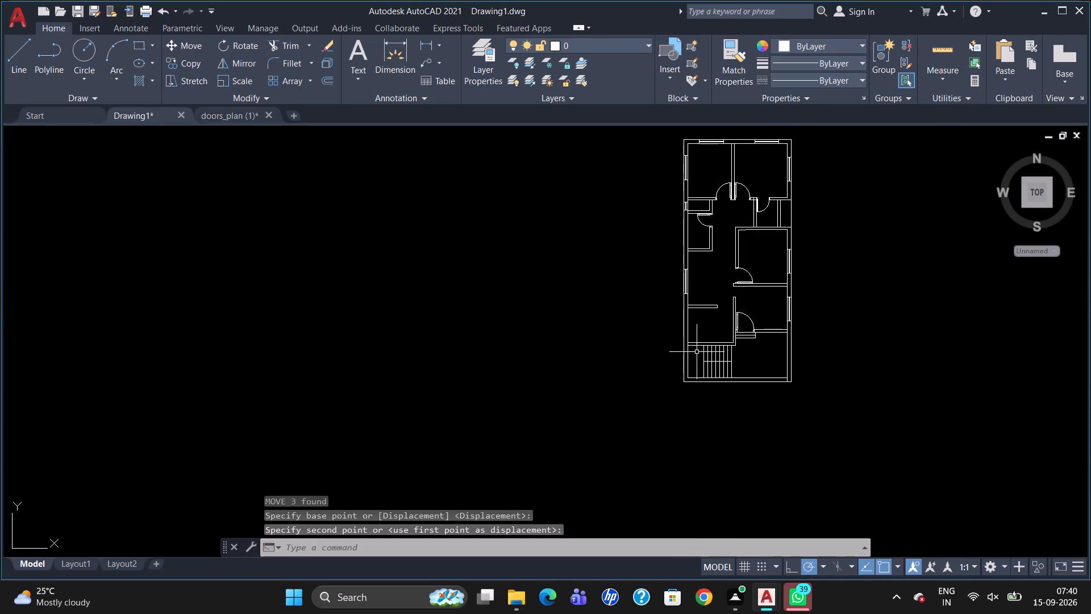
pyautogui.scroll(-1, 719, 316)
pyautogui.scroll(1, 517, 347)
pyautogui.write('REC')
pyautogui.press('Return')
pyautogui.click(517, 345)
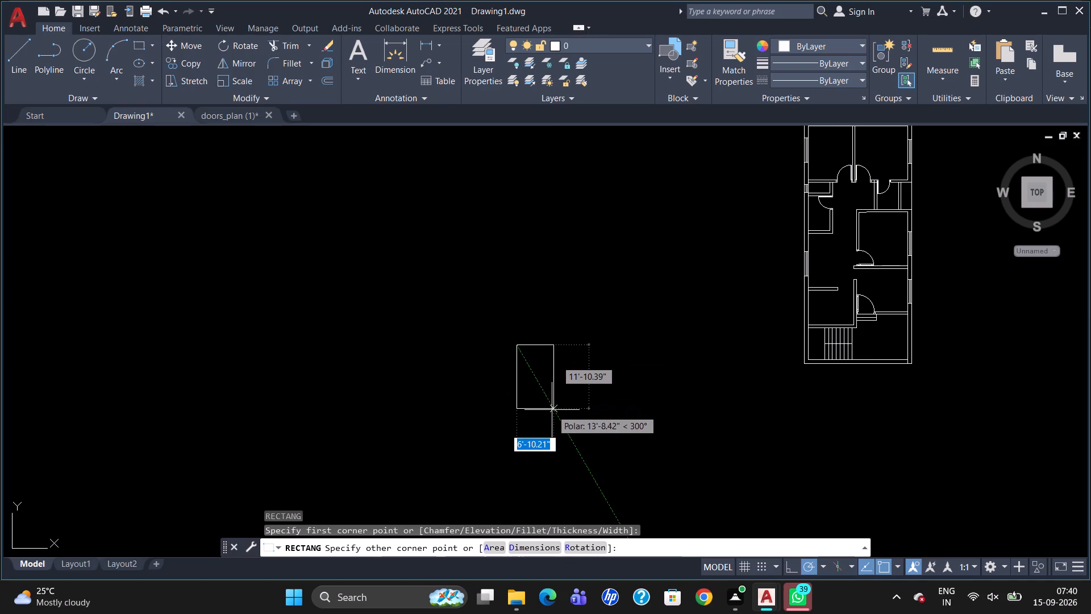
pyautogui.press('9')
pyautogui.press('Tab')
pyautogui.write('34')
pyautogui.press('Return')
pyautogui.press('Escape')
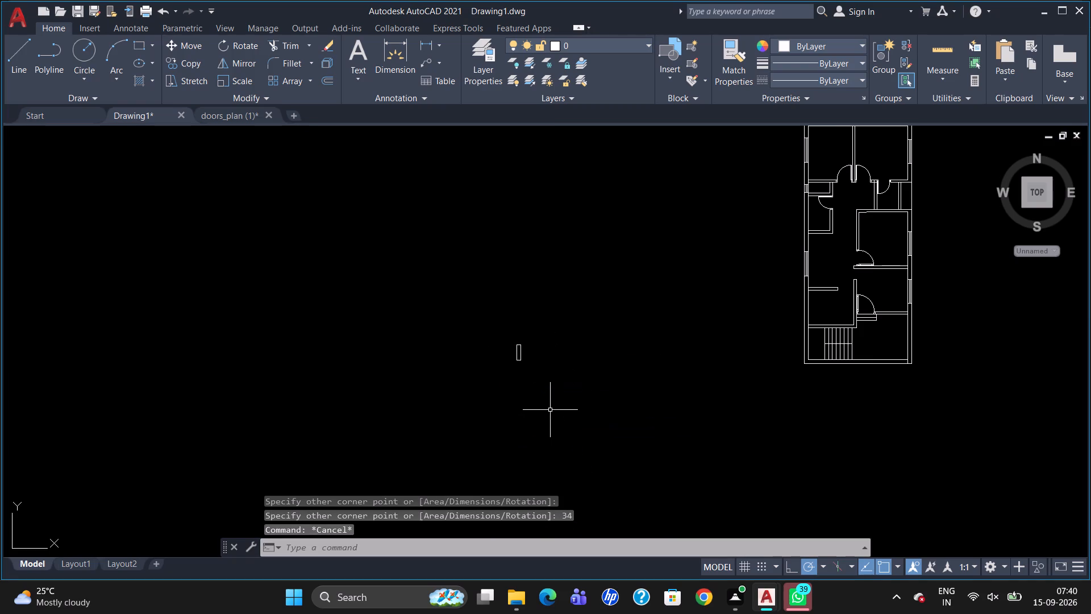
# Draw a vertical centre line in the 9" by 34" rectangle between the midpoints of its top and bottom edges.
pyautogui.press('l')
pyautogui.press('Return')
pyautogui.scroll(3, 510, 371)
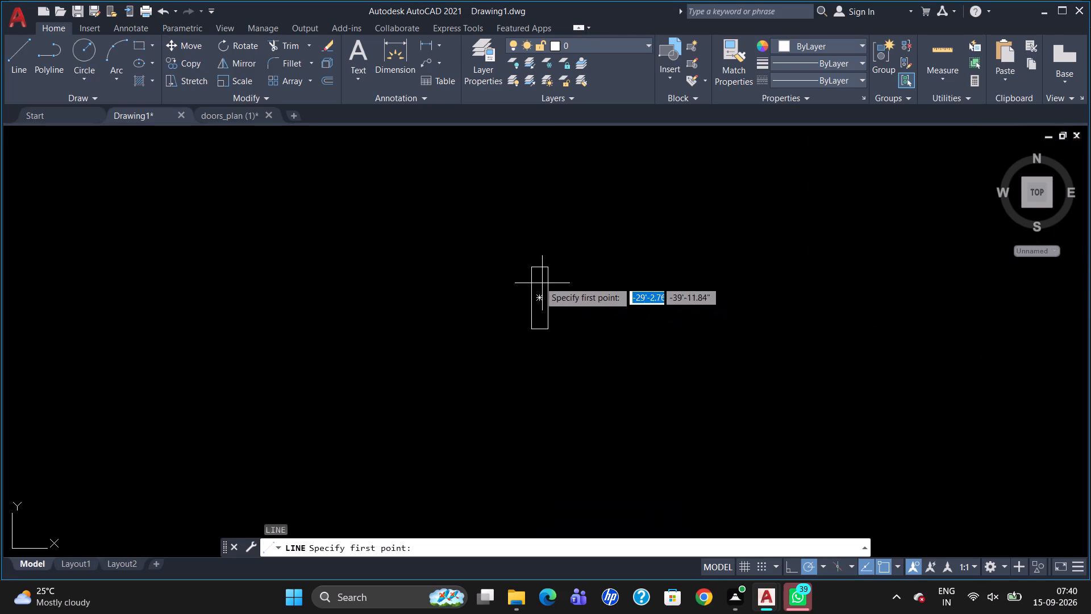
pyautogui.scroll(3, 536, 280)
pyautogui.click(543, 226)
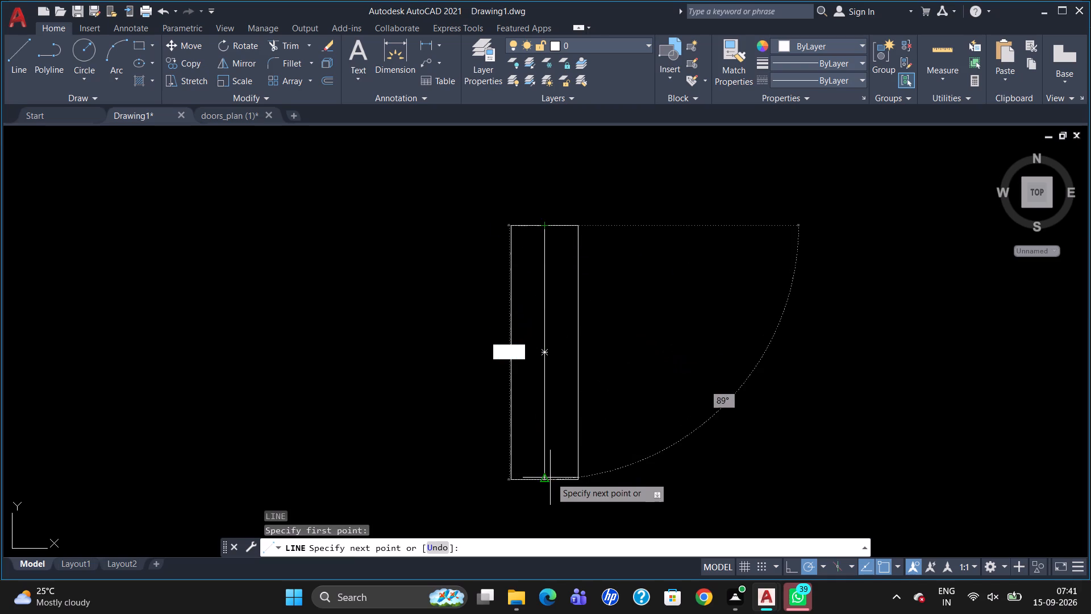
pyautogui.click(546, 480)
pyautogui.press('Escape')
# Offset the vertical centre line of the 9" by 34" rectangle by 1" to both sides.
pyautogui.press('o')
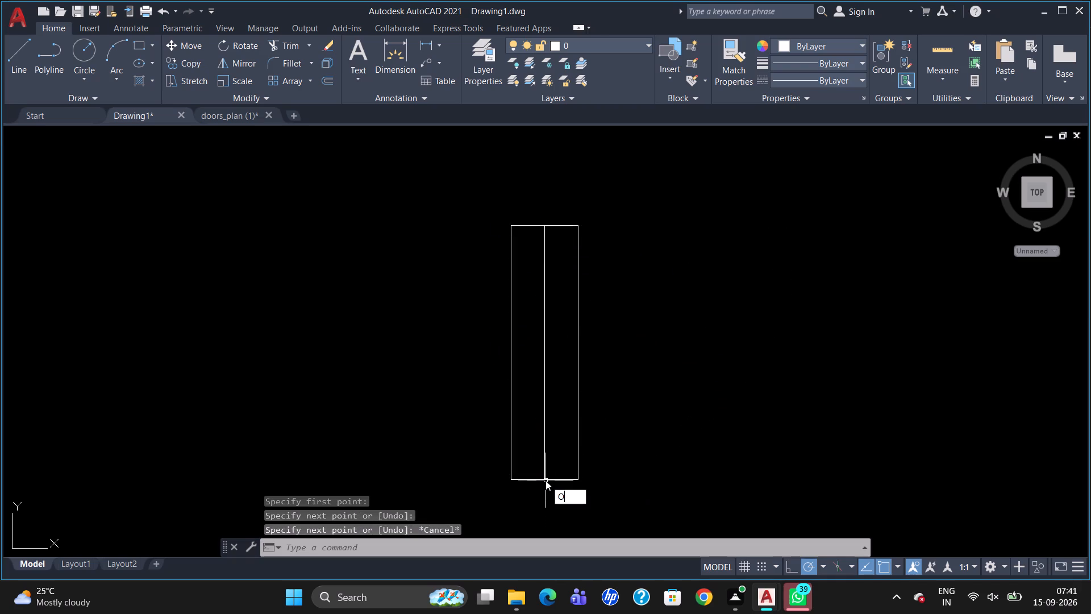
pyautogui.press('Return')
pyautogui.press('1')
pyautogui.press('Return')
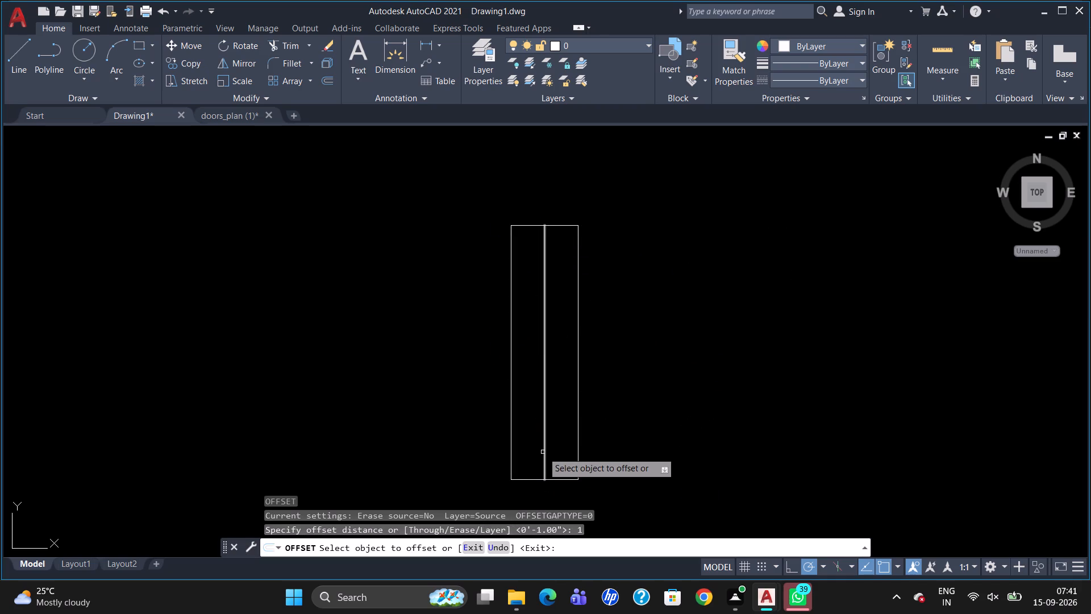
pyautogui.click(545, 452)
pyautogui.click(534, 454)
pyautogui.click(545, 452)
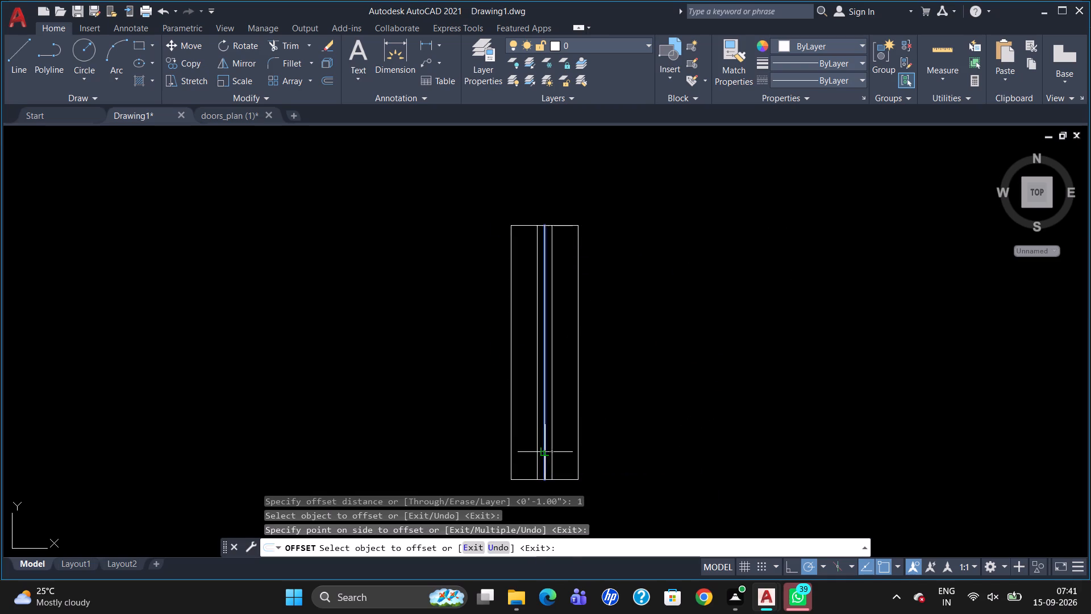
pyautogui.click(553, 452)
pyautogui.press('Escape')
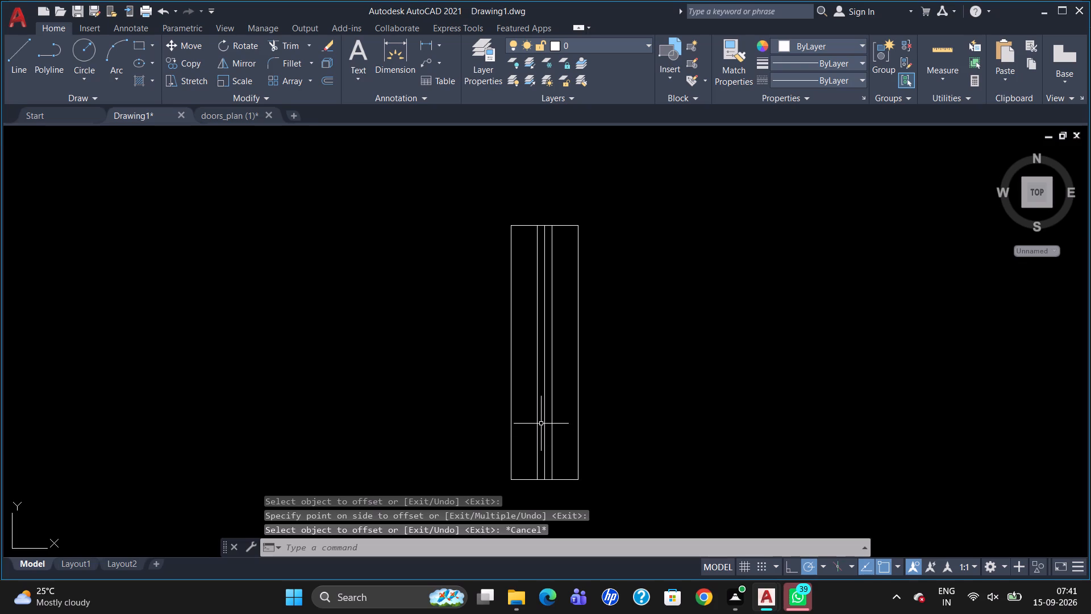
# Erase the original centre line between the two offset lines.
pyautogui.click(544, 411)
pyautogui.press('Delete')
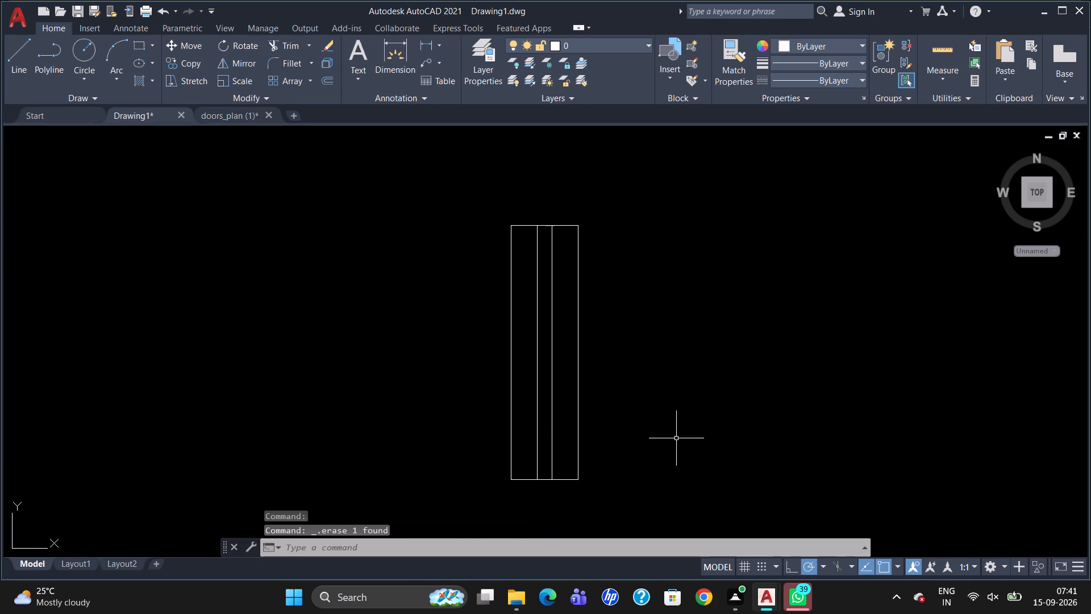
# Group the 9" by 34" rectangle and its two inner lines into one window symbol.
pyautogui.moveTo(676, 437); pyautogui.dragTo(464, 384)
pyautogui.click(876, 71)
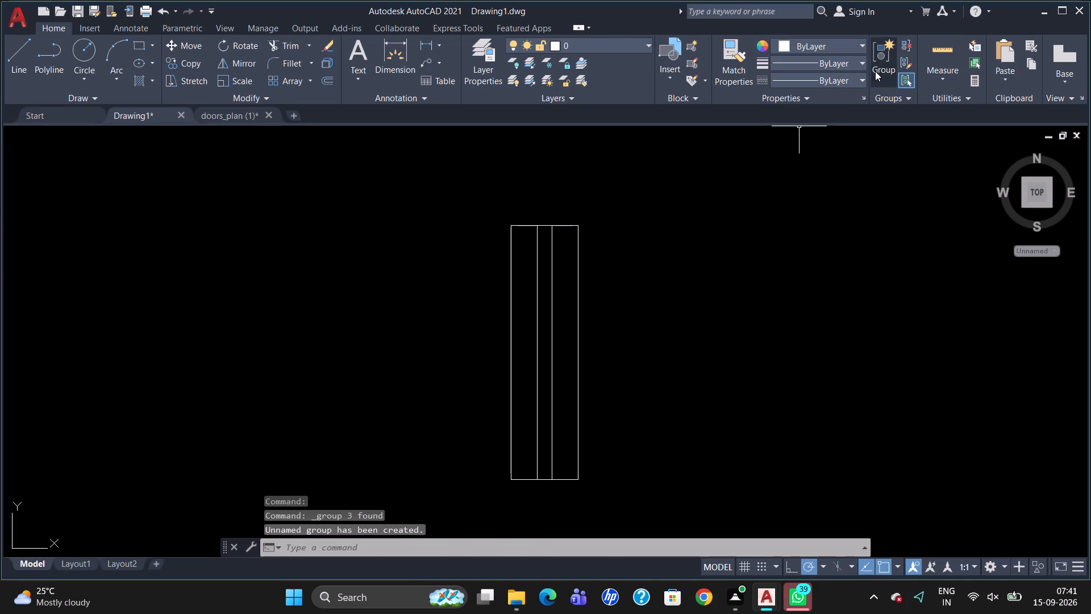
# Move the 34" window by its upper-right corner into the left outer wall of the room directly above the staircase.
pyautogui.click(578, 229)
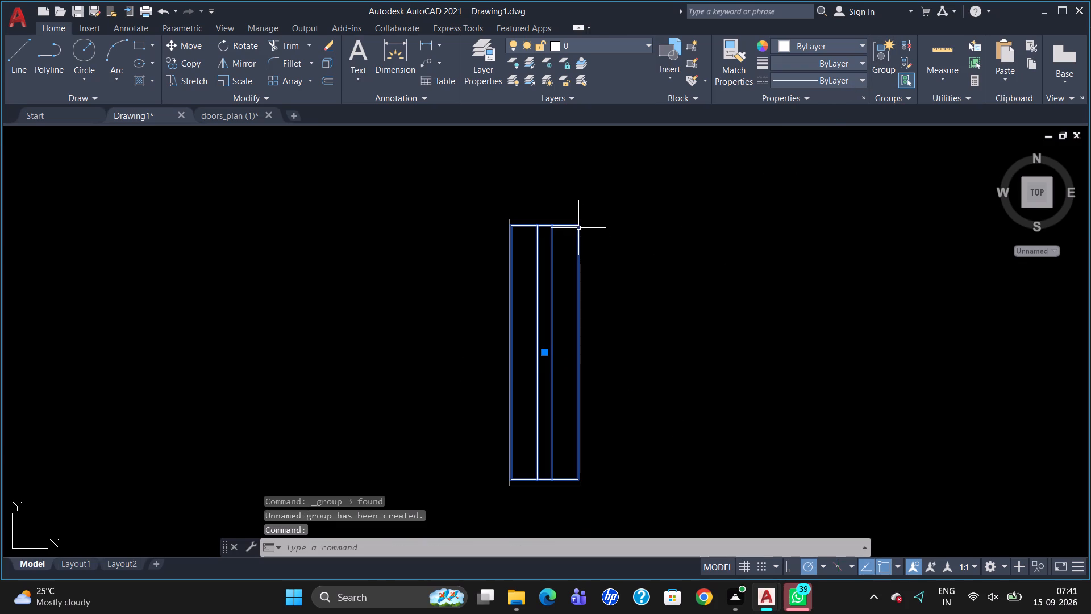
pyautogui.press('m')
pyautogui.press('Return')
pyautogui.click(578, 225)
pyautogui.scroll(-3, 583, 223)
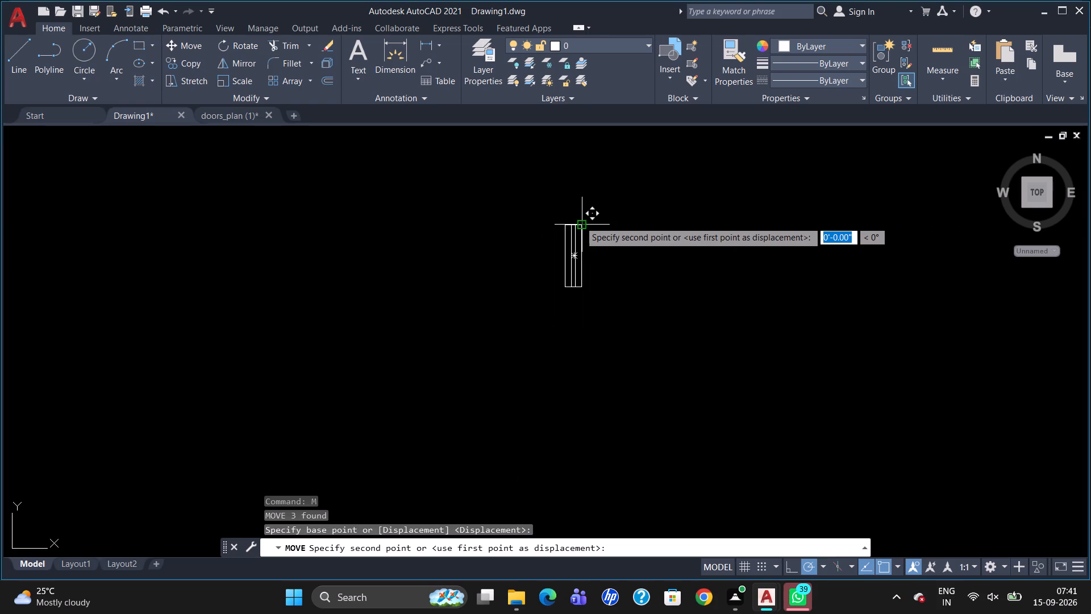
pyautogui.scroll(-3, 580, 221)
pyautogui.scroll(4, 880, 226)
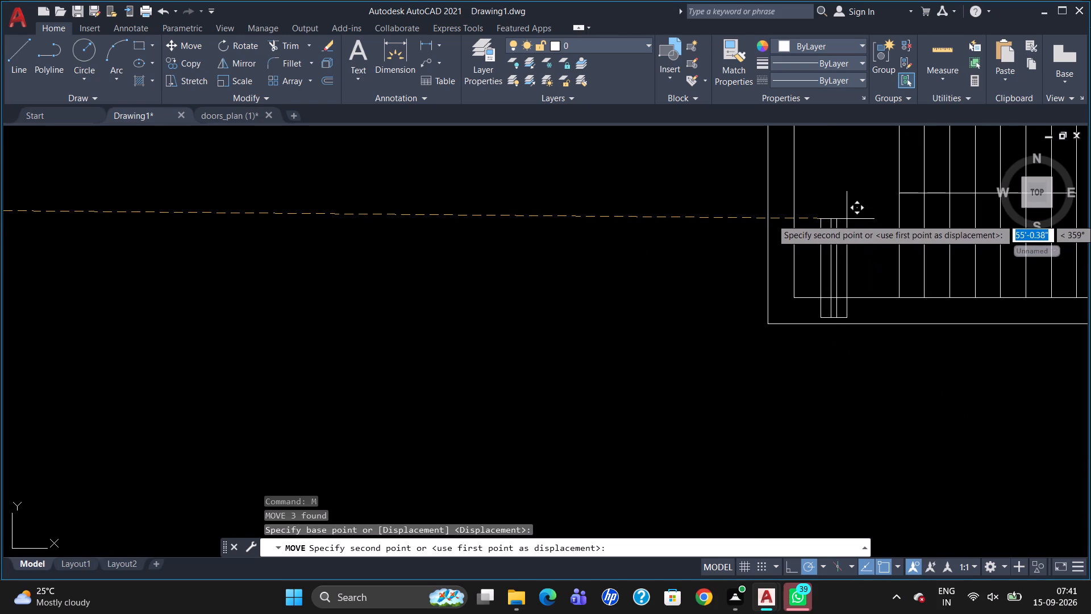
pyautogui.scroll(-3, 847, 221)
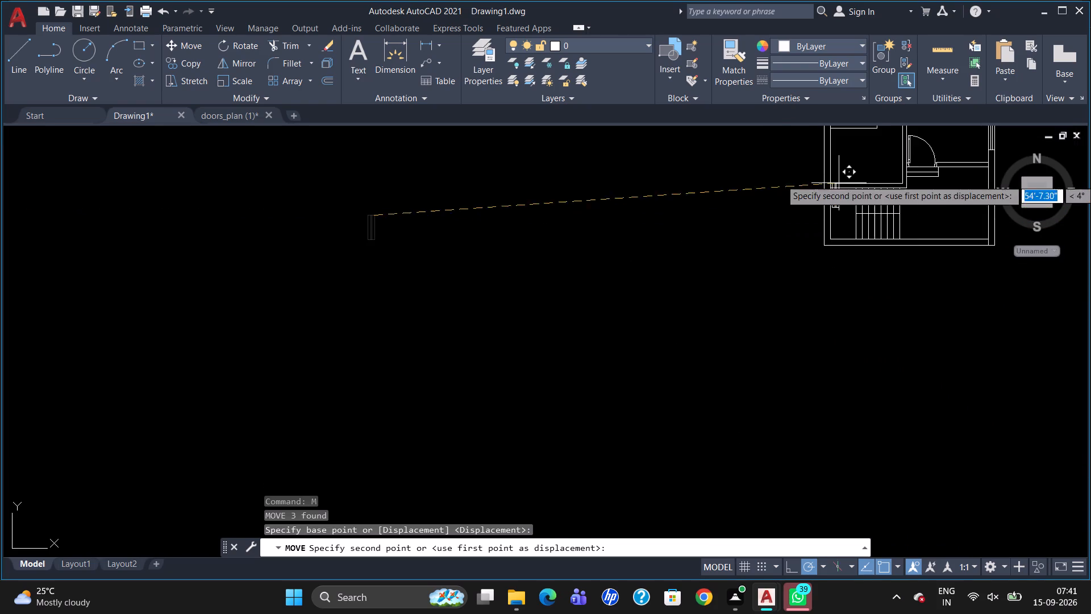
pyautogui.scroll(4, 842, 149)
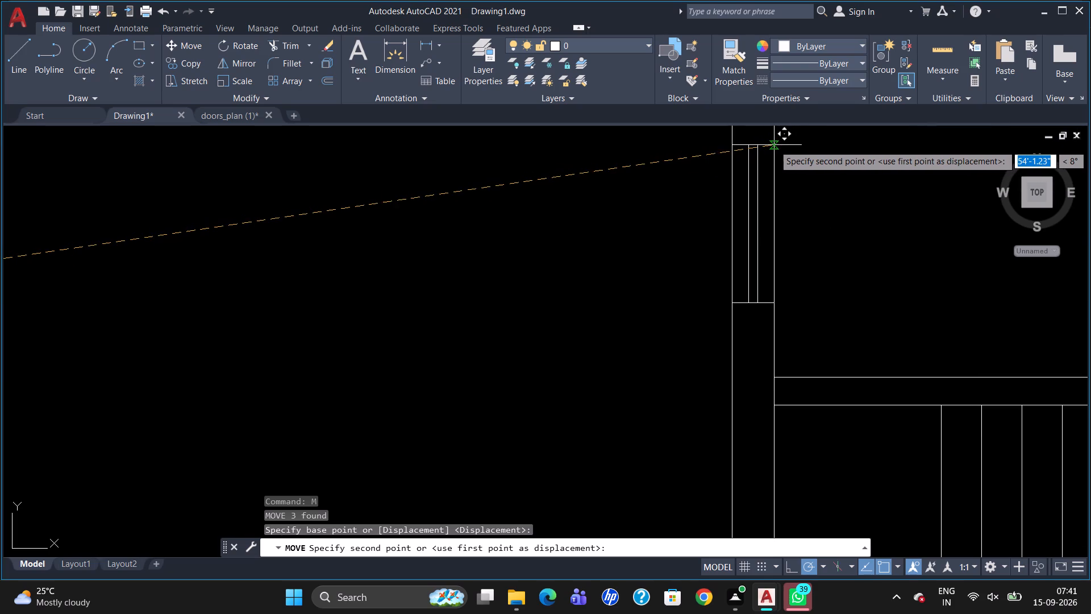
pyautogui.click(774, 145)
# Start a multiline text label in the upper-left room with 5" text height and BEDROOM as its first line.
pyautogui.scroll(-3, 644, 273)
pyautogui.scroll(-1, 628, 328)
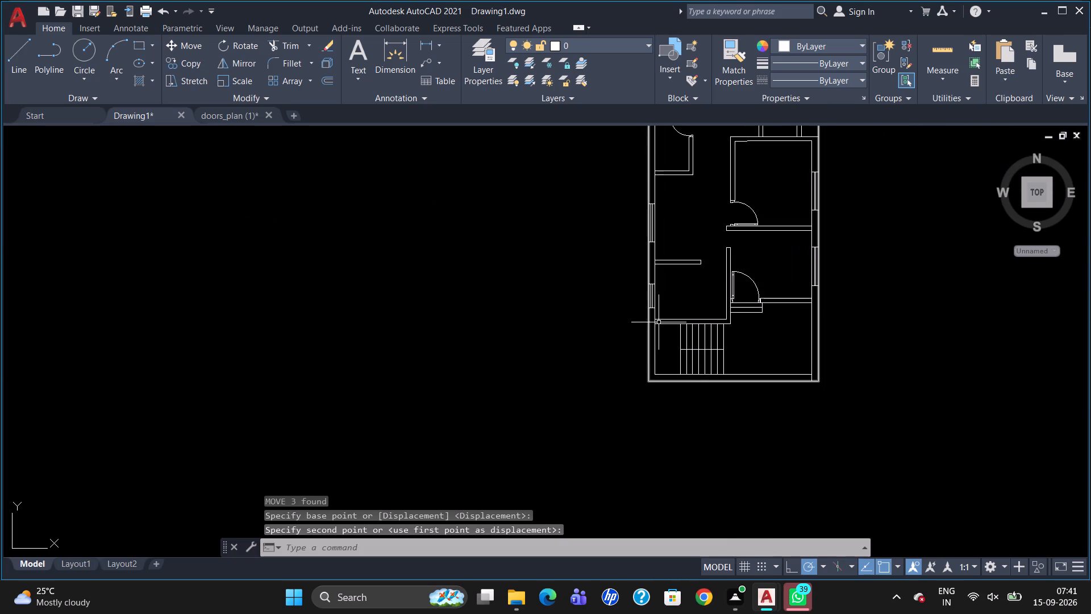
pyautogui.scroll(-2, 755, 301)
pyautogui.scroll(3, 736, 202)
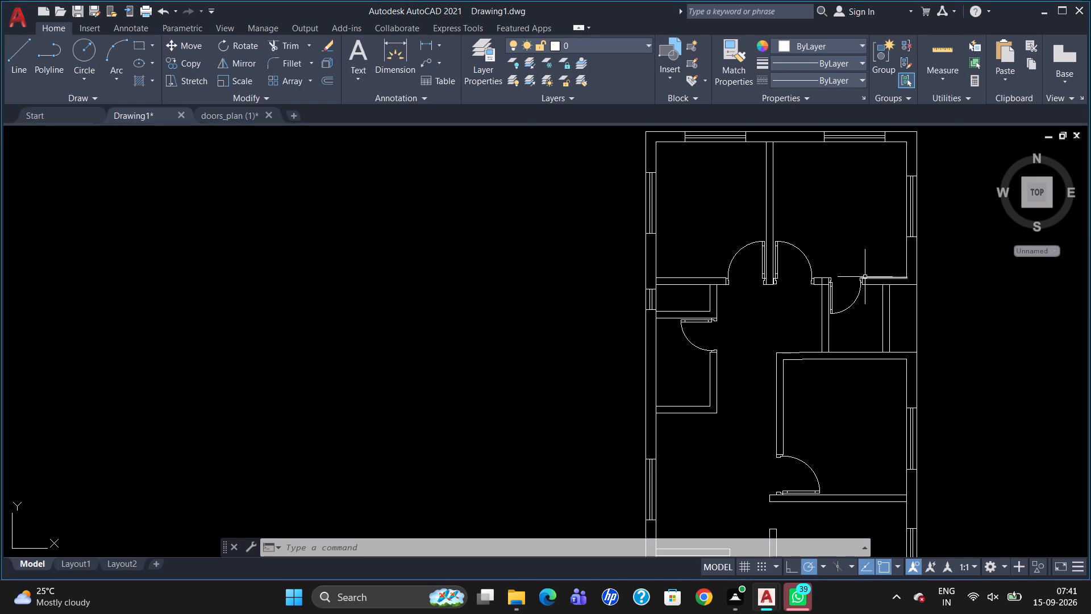
pyautogui.scroll(1, 855, 280)
pyautogui.scroll(-2, 734, 355)
pyautogui.scroll(1, 685, 226)
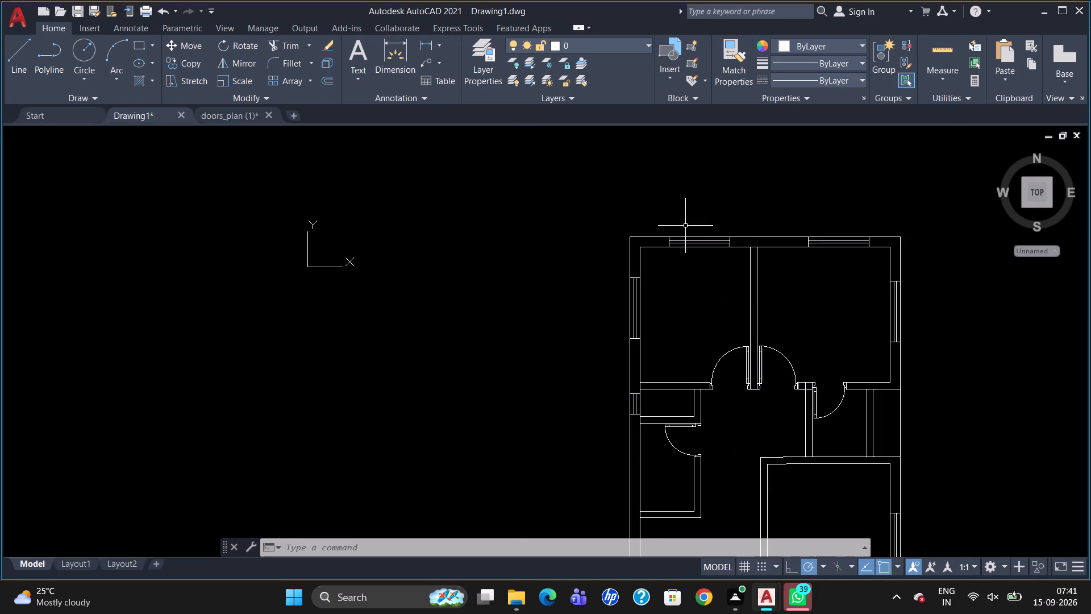
pyautogui.press('t')
pyautogui.press('Return')
pyautogui.moveTo(669, 291); pyautogui.dragTo(674, 307)
pyautogui.click(723, 331)
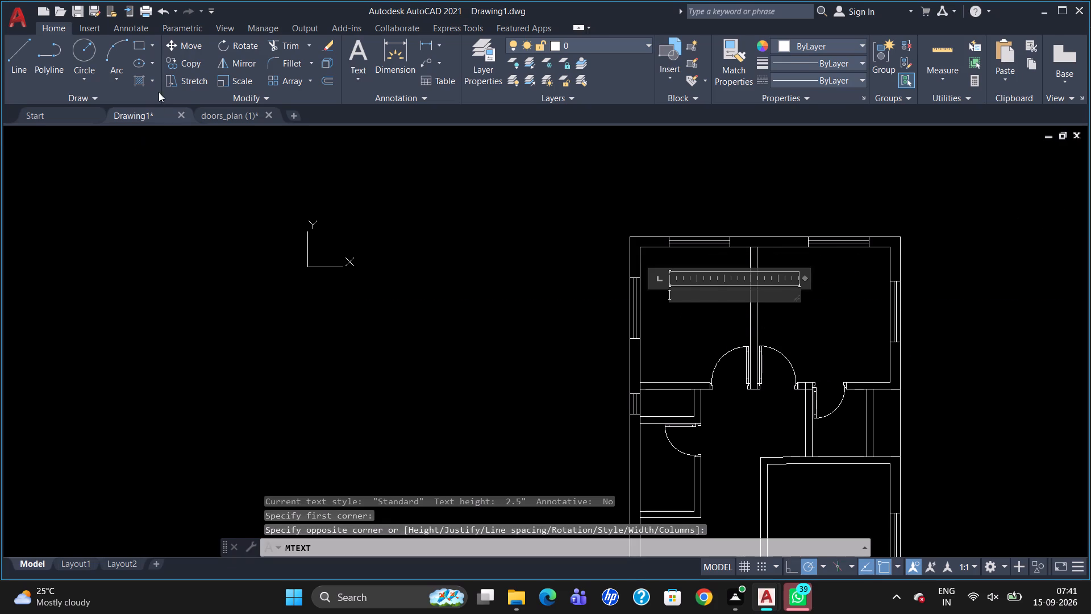
pyautogui.click(159, 55)
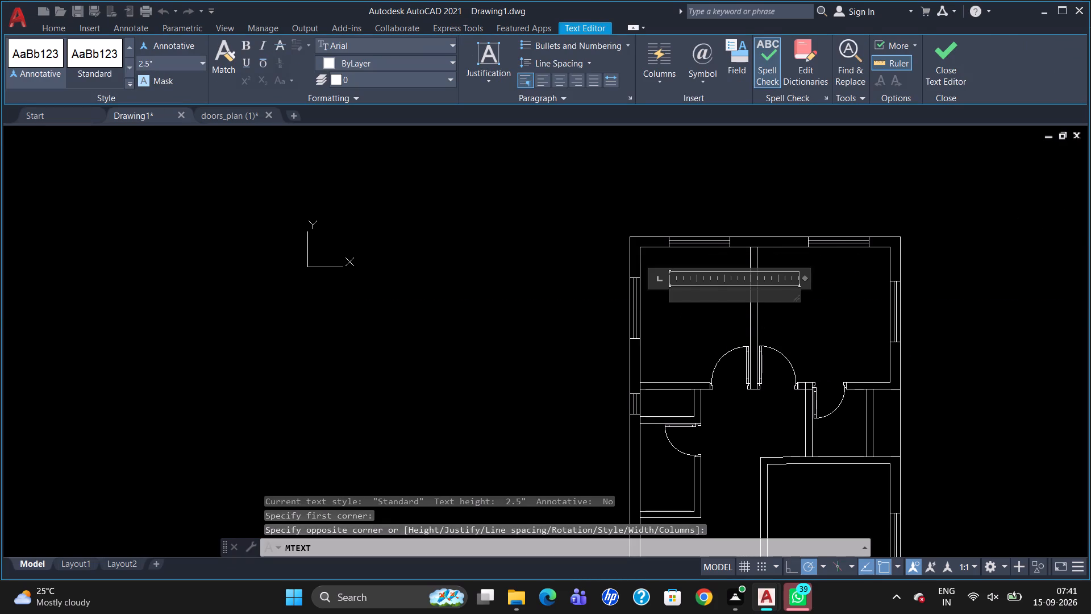
pyautogui.click(161, 60)
pyautogui.press('BackSpace')
pyautogui.press('1')
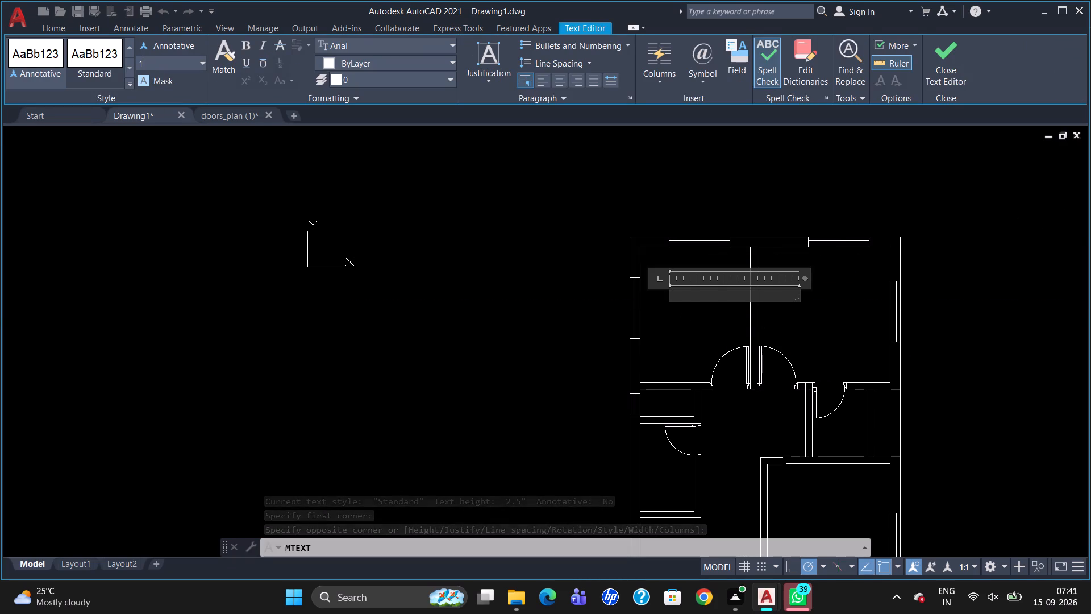
pyautogui.press('BackSpace')
pyautogui.press('5')
pyautogui.press('Return')
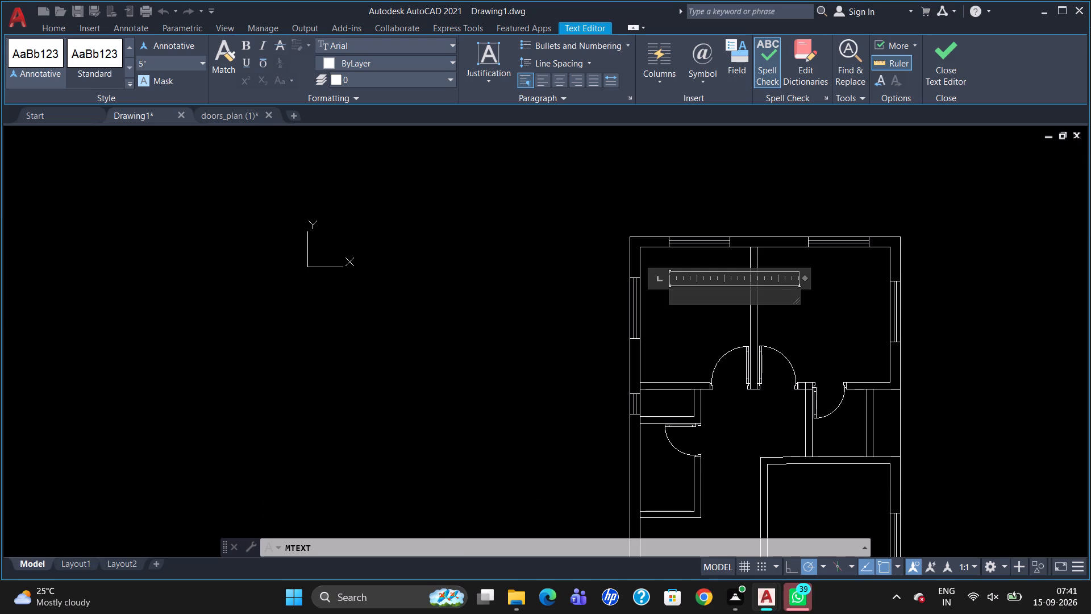
pyautogui.write("BEDROOM'")
pyautogui.press('BackSpace')
pyautogui.press('Return')
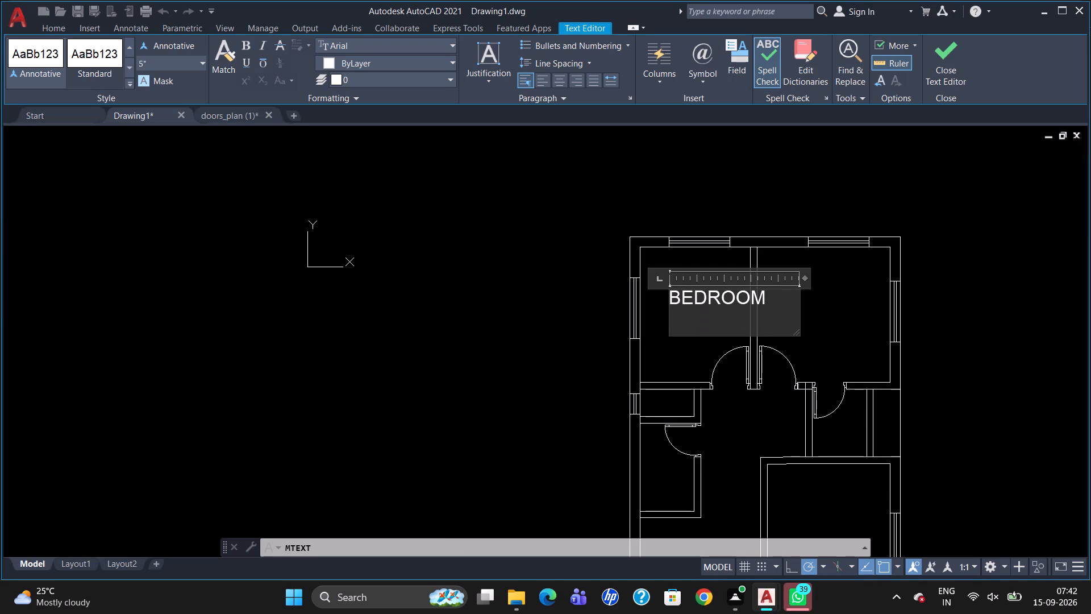
# Add the room size 10'-0" X 8'-2" as the second line of the upper-left bedroom's label.
pyautogui.write("10'-0")
pyautogui.write('" X')
pyautogui.press('space')
pyautogui.write('81')
pyautogui.press('BackSpace')
pyautogui.write("'-")
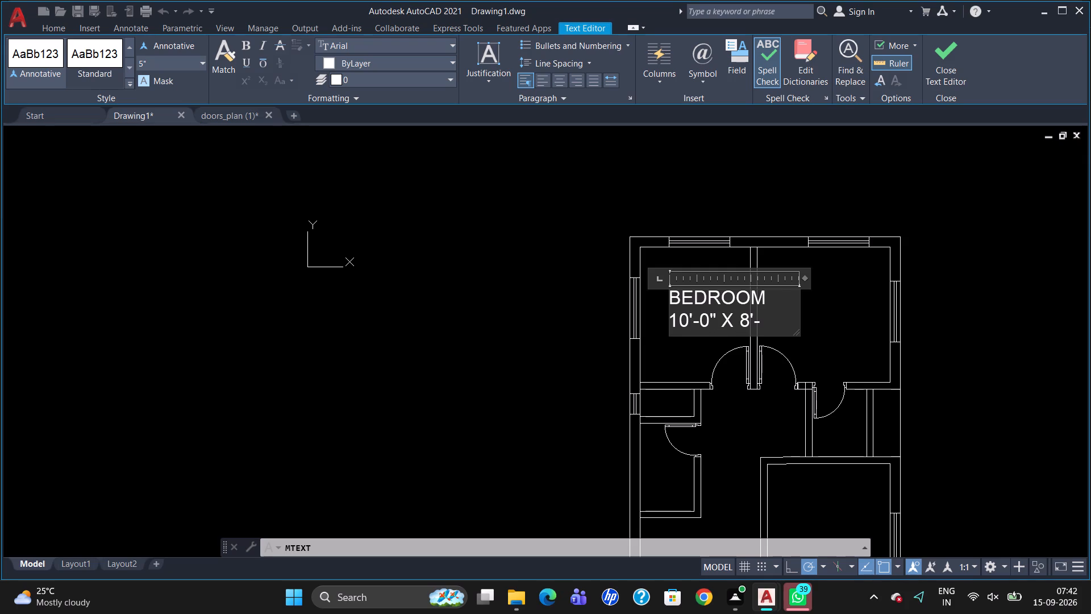
pyautogui.write('2"')
pyautogui.click(535, 326)
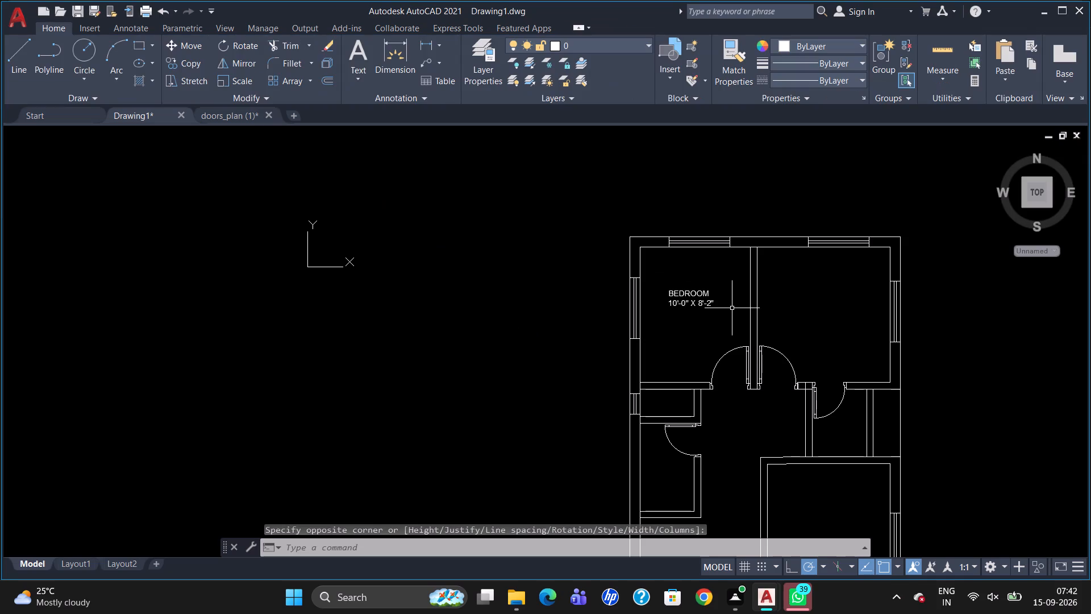
# Start a multiline text label in the upper-right room with 5" text height and BEDROOM as its first line.
pyautogui.scroll(-1, 697, 261)
pyautogui.scroll(1, 871, 344)
pyautogui.press('t')
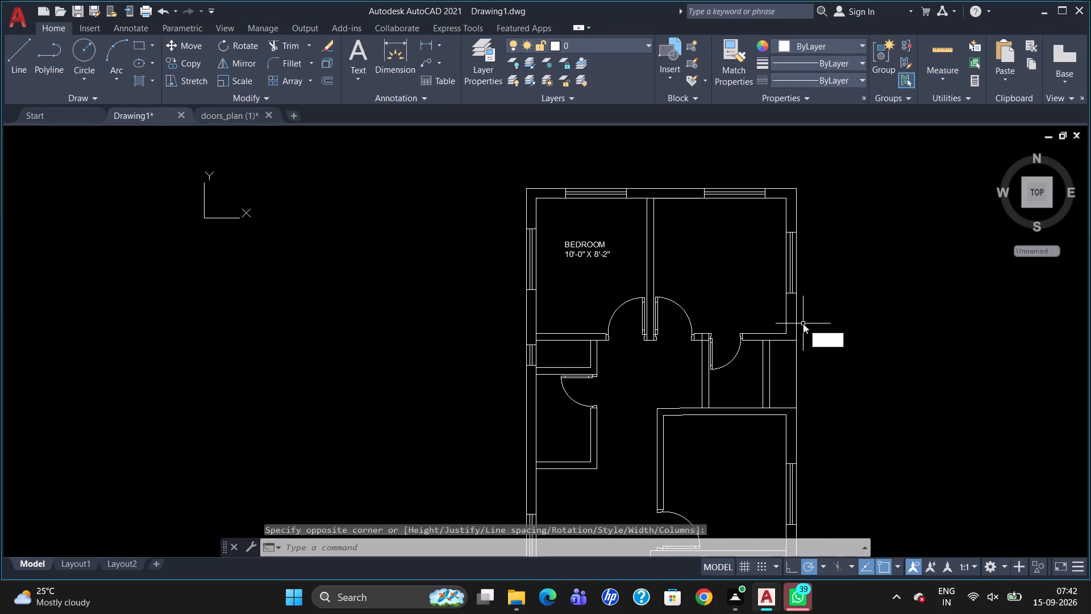
pyautogui.press('Return')
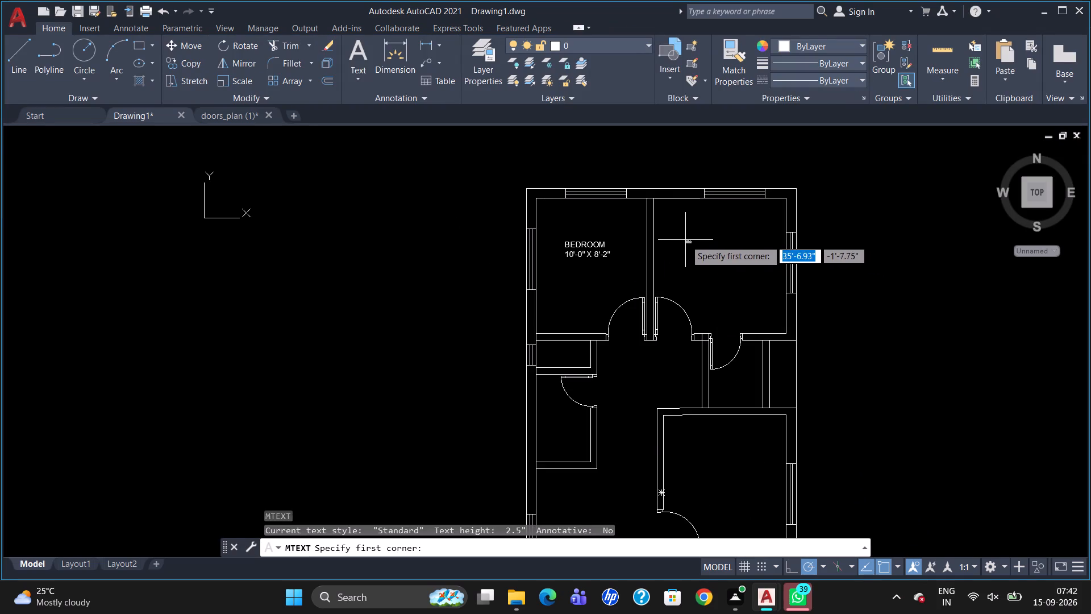
pyautogui.moveTo(685, 237); pyautogui.dragTo(686, 242)
pyautogui.click(747, 274)
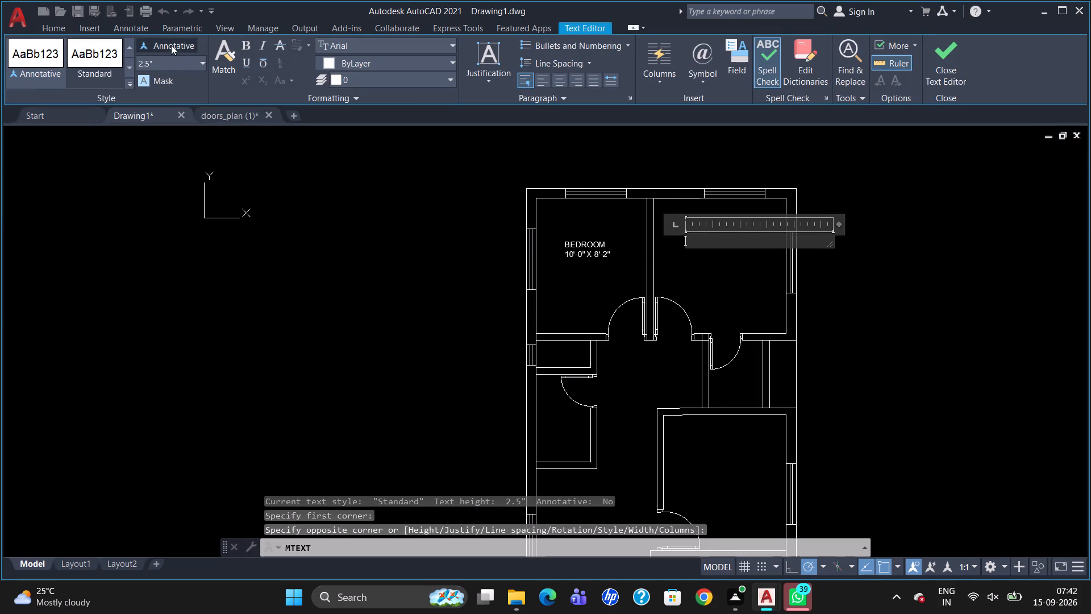
pyautogui.click(165, 61)
pyautogui.press('BackSpace')
pyautogui.press('5')
pyautogui.press('Return')
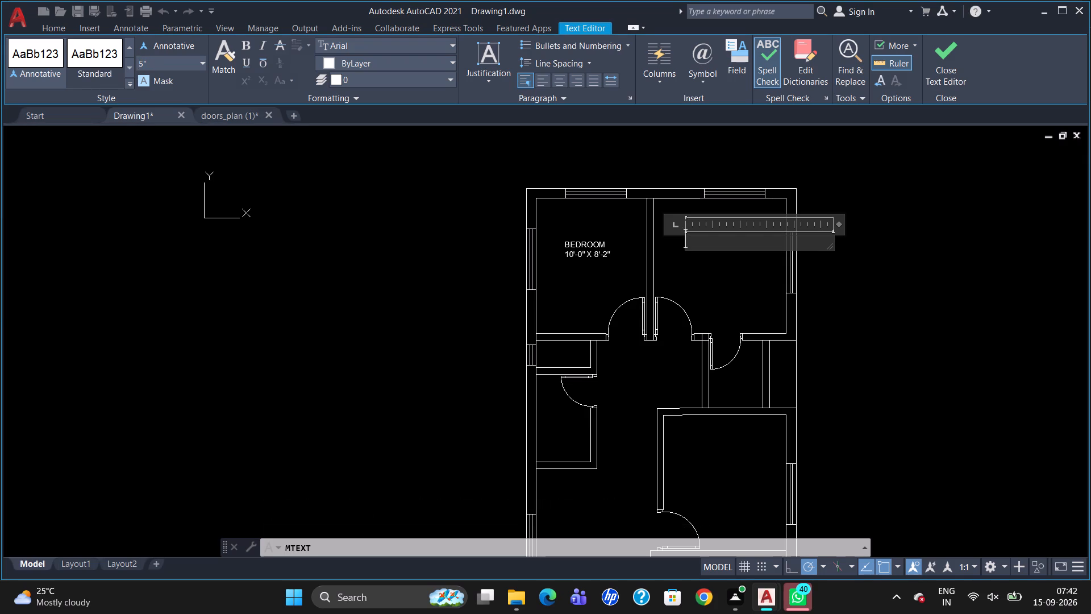
pyautogui.write('BEDROOM')
pyautogui.press('Return')
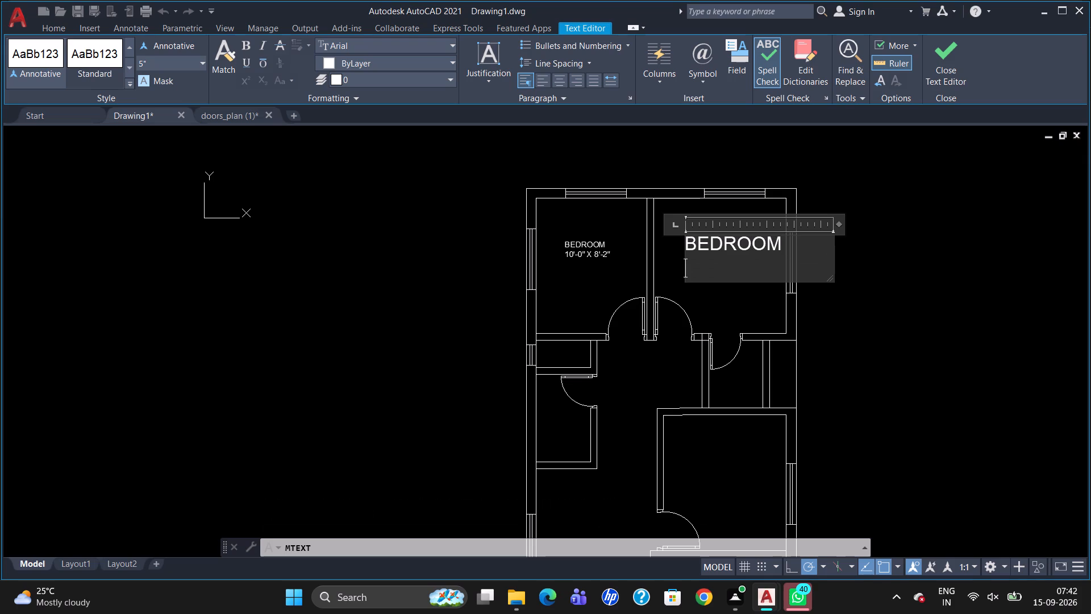
# Add the room size 10'-9" X 9'-0" as the second line of the upper-right bedroom's label.
pyautogui.write("10'-9")
pyautogui.write('" X')
pyautogui.press('space')
pyautogui.press('9')
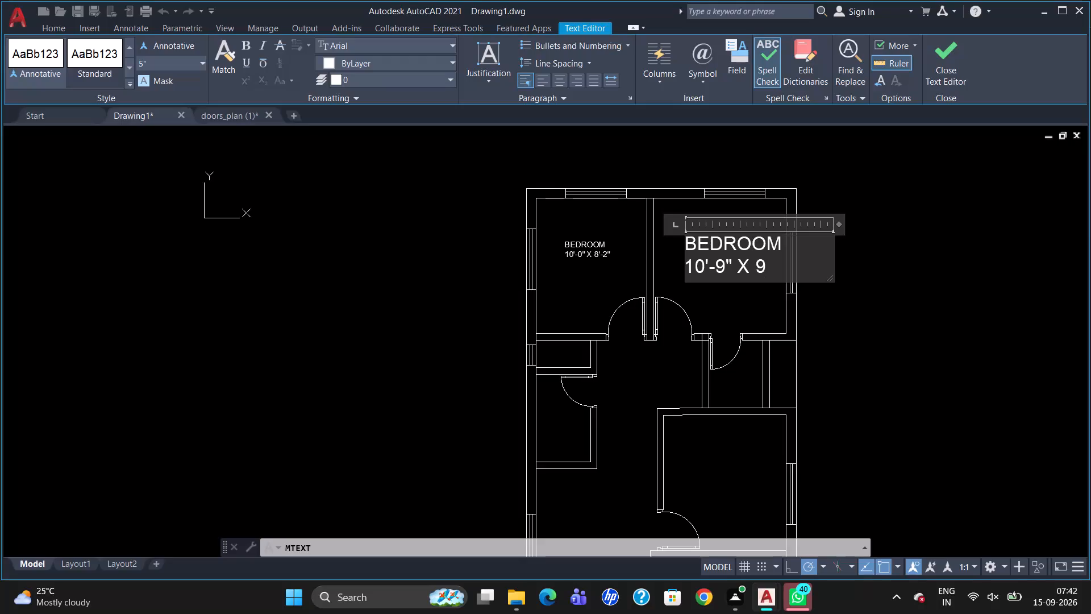
pyautogui.write('\'-0"')
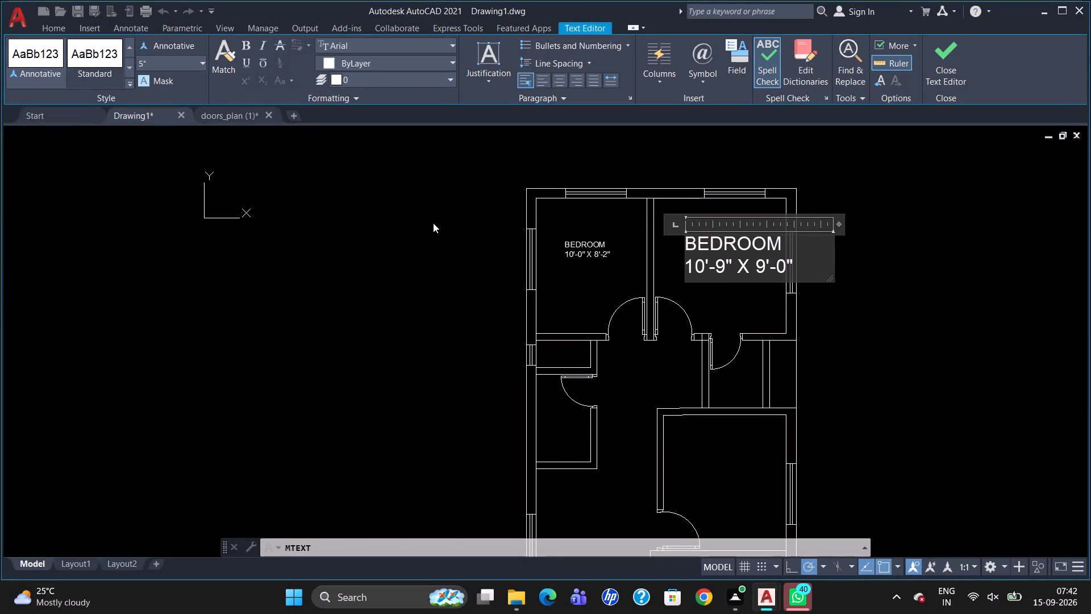
pyautogui.click(496, 230)
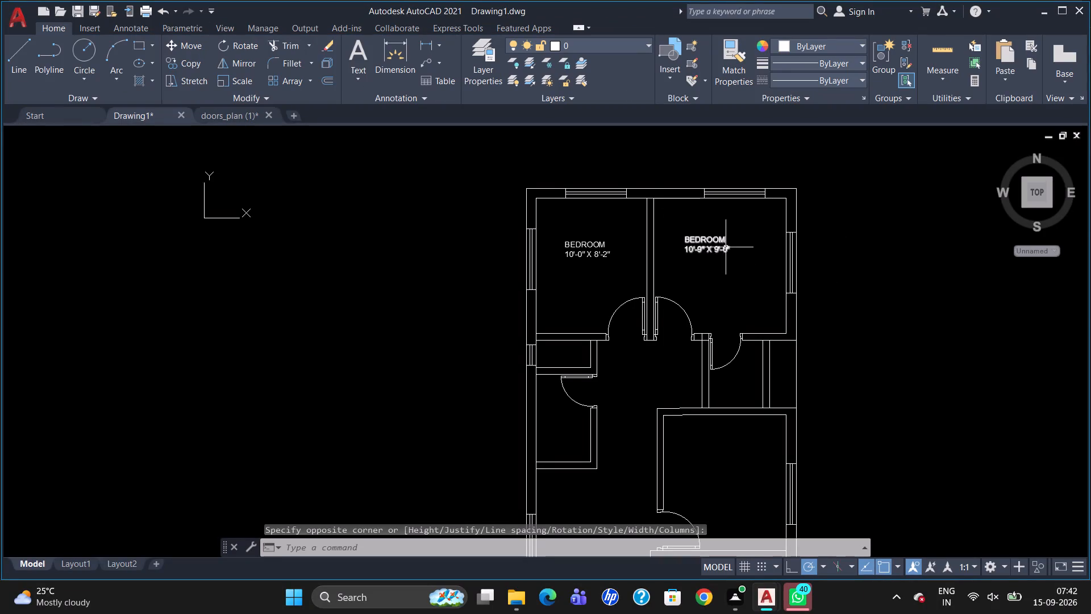
# Change the first dimension in the upper-right bedroom's label to 10'-0".
pyautogui.scroll(2, 704, 257)
pyautogui.doubleClick(699, 242)
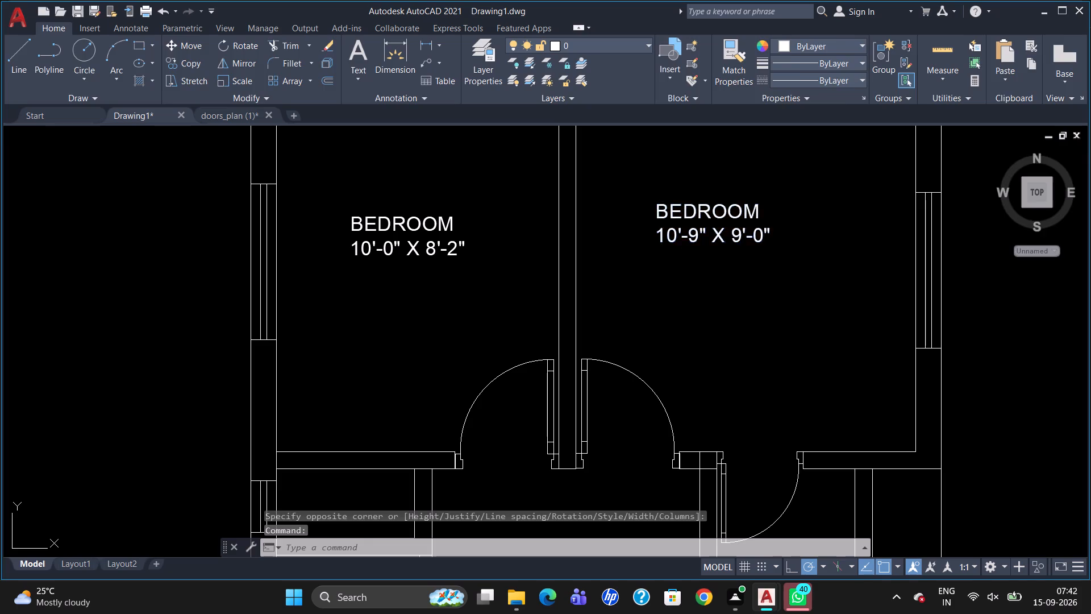
pyautogui.click(698, 233)
pyautogui.press('BackSpace')
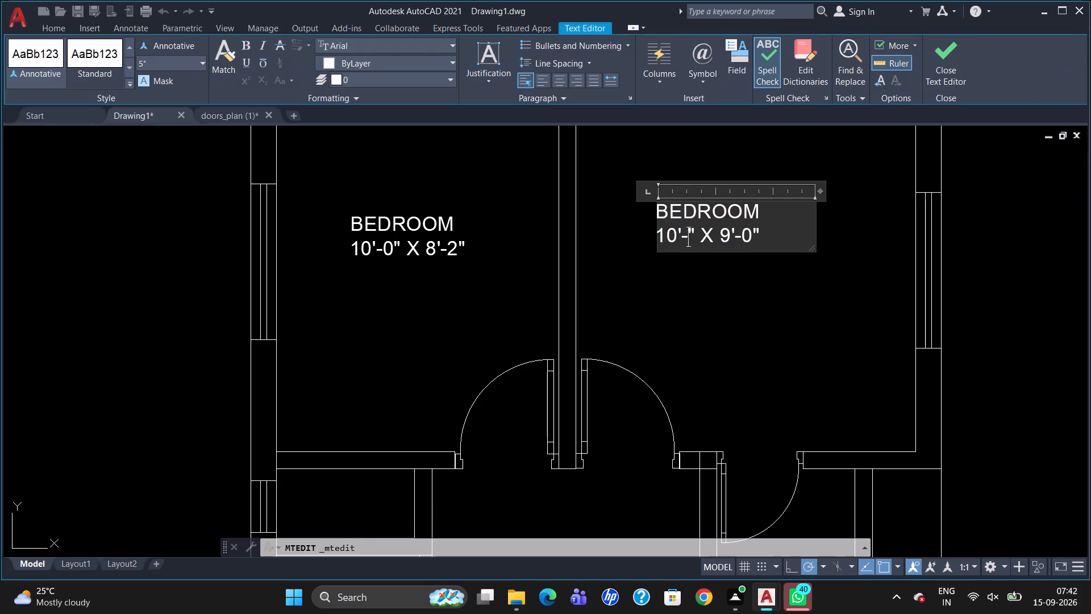
pyautogui.press('0')
pyautogui.click(728, 307)
pyautogui.scroll(-2, 759, 251)
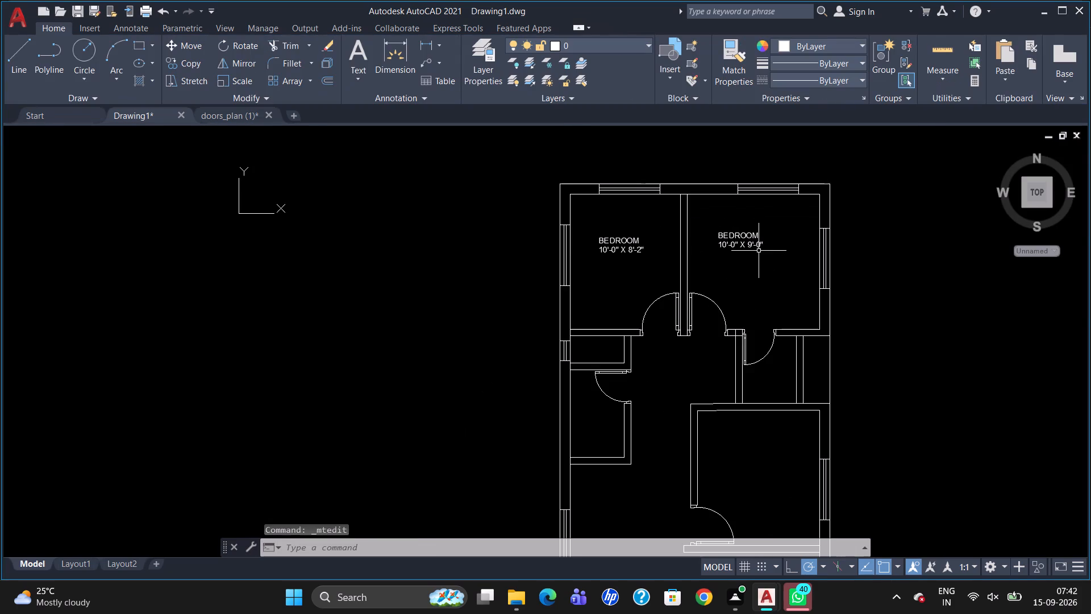
# Add a multiline text label OTS with 5" text height in the small shaft below the upper-left bedroom.
pyautogui.scroll(-1, 761, 290)
pyautogui.scroll(2, 638, 316)
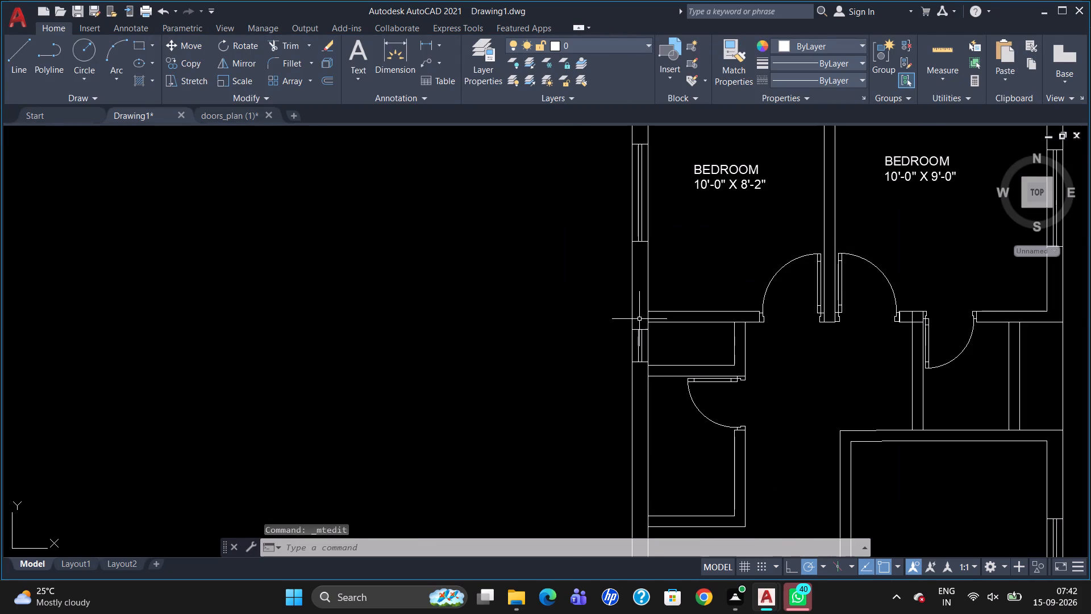
pyautogui.press('t')
pyautogui.press('Return')
pyautogui.scroll(3, 639, 320)
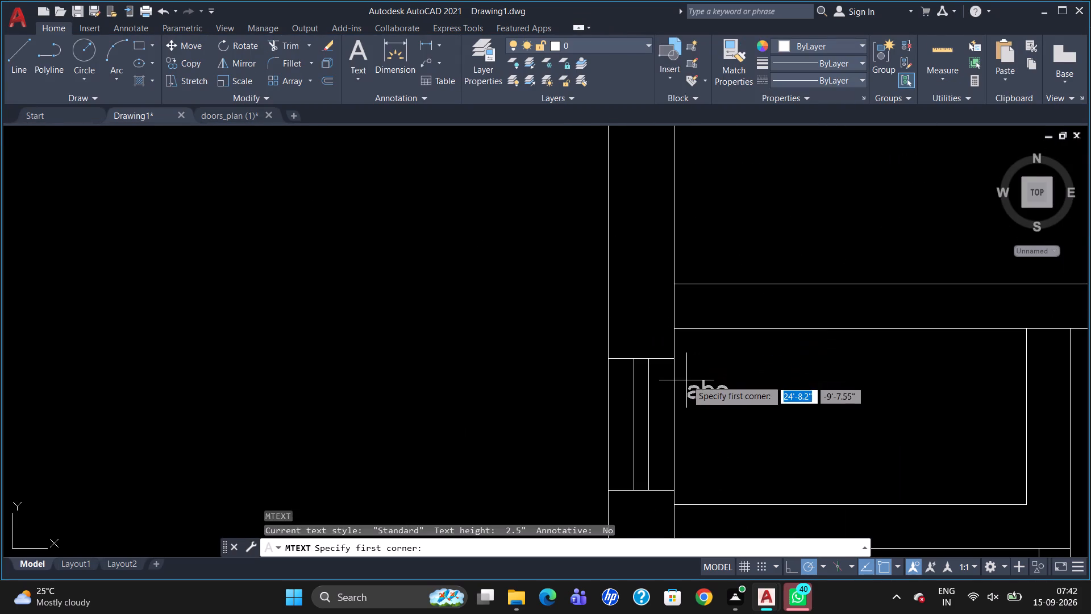
pyautogui.moveTo(702, 376); pyautogui.dragTo(726, 411)
pyautogui.click(910, 460)
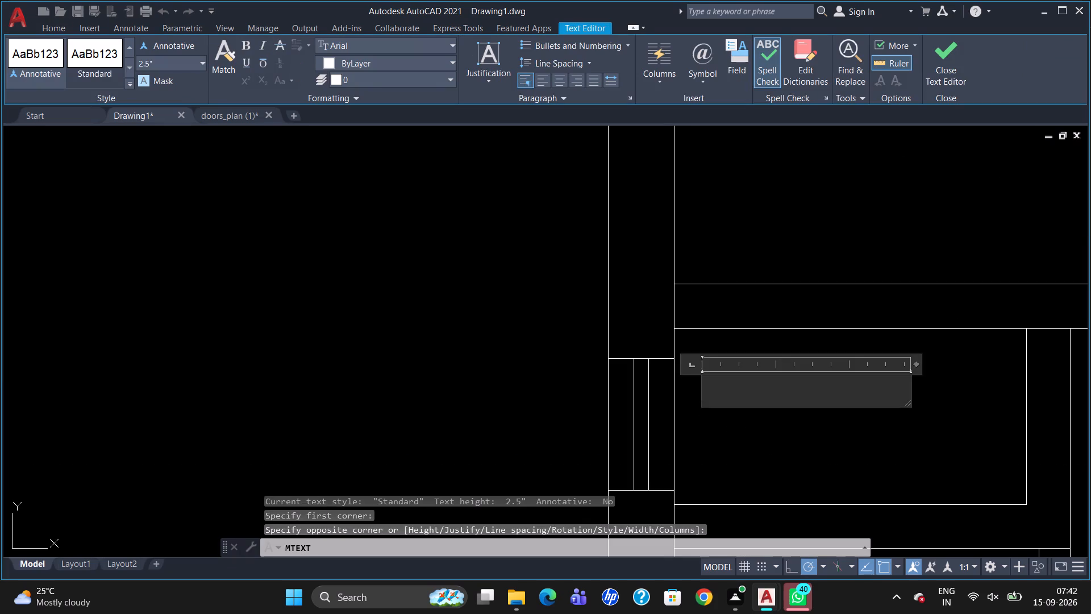
pyautogui.scroll(-2, 752, 391)
pyautogui.click(176, 63)
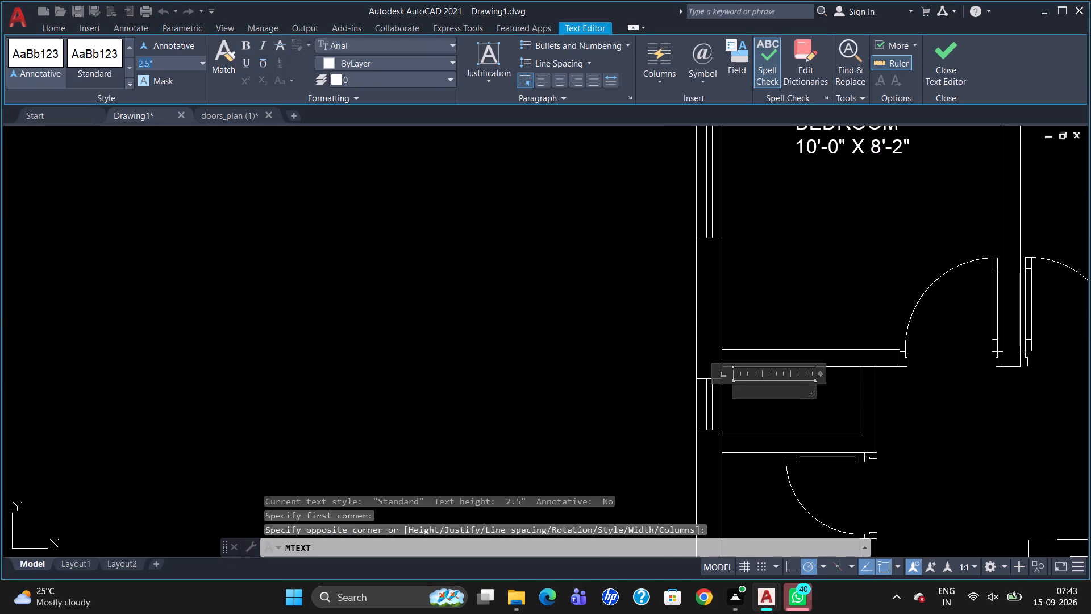
pyautogui.press('BackSpace')
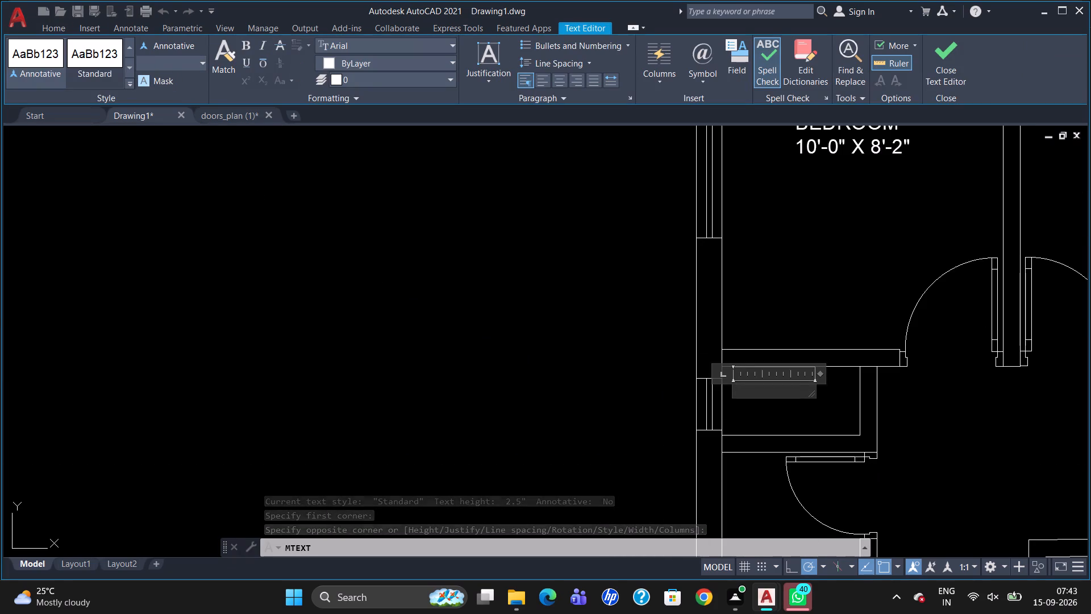
pyautogui.press('5')
pyautogui.press('Return')
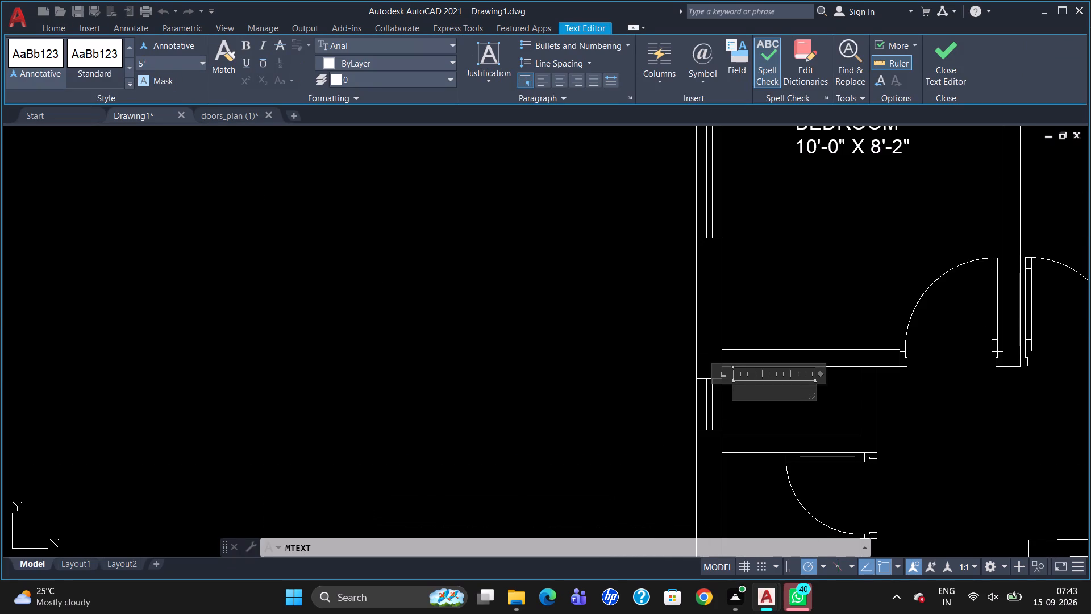
pyautogui.write('OTS')
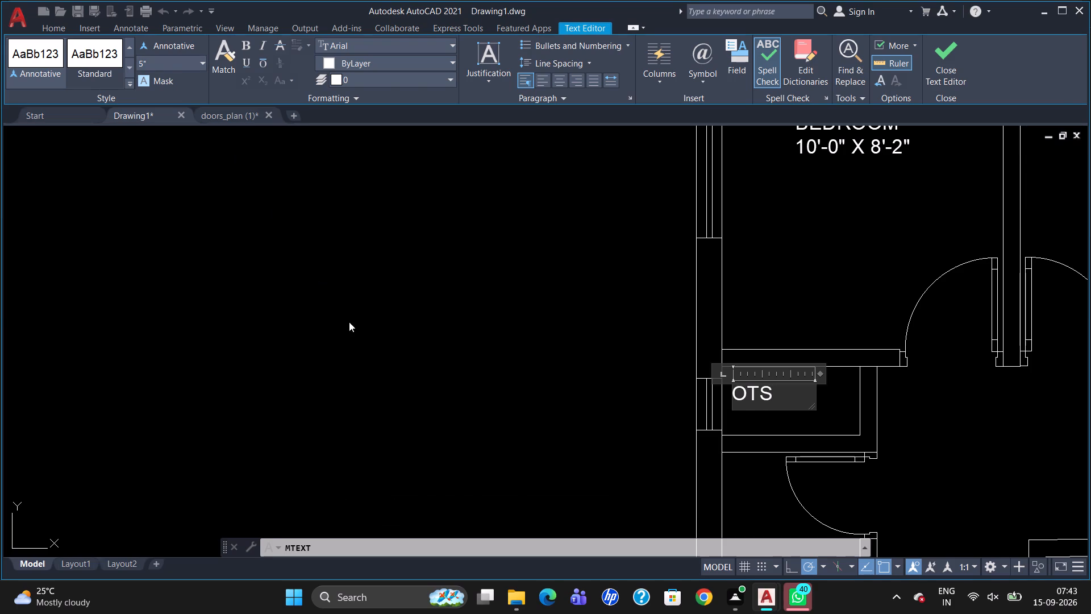
pyautogui.click(355, 329)
# Move the OTS label to about the middle of its small room.
pyautogui.scroll(-2, 332, 296)
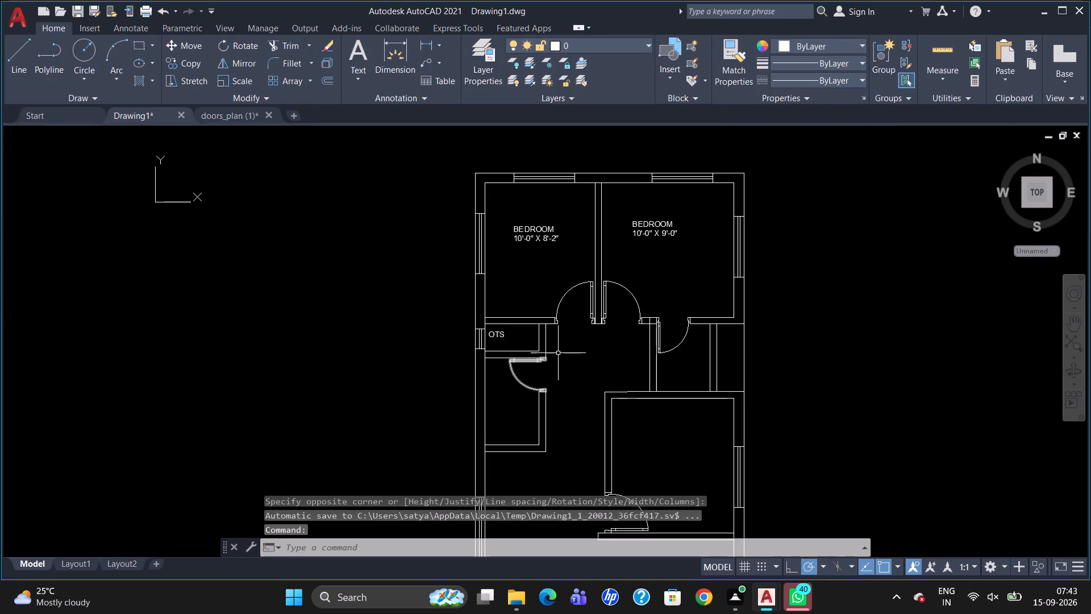
pyautogui.scroll(2, 489, 335)
pyautogui.click(503, 336)
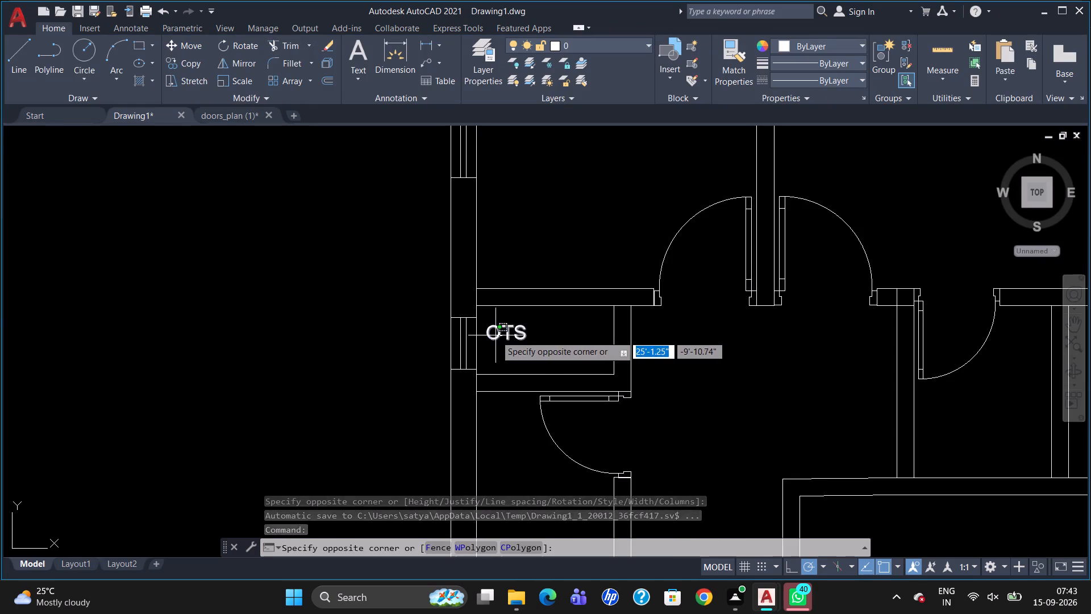
pyautogui.click(495, 335)
pyautogui.click(486, 323)
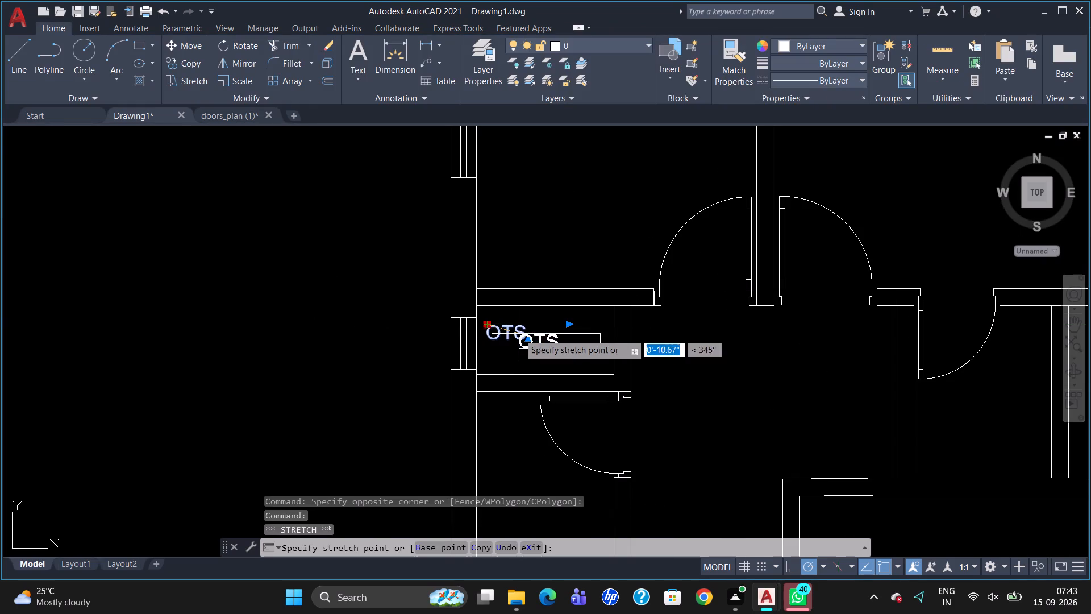
pyautogui.click(520, 334)
pyautogui.click(487, 338)
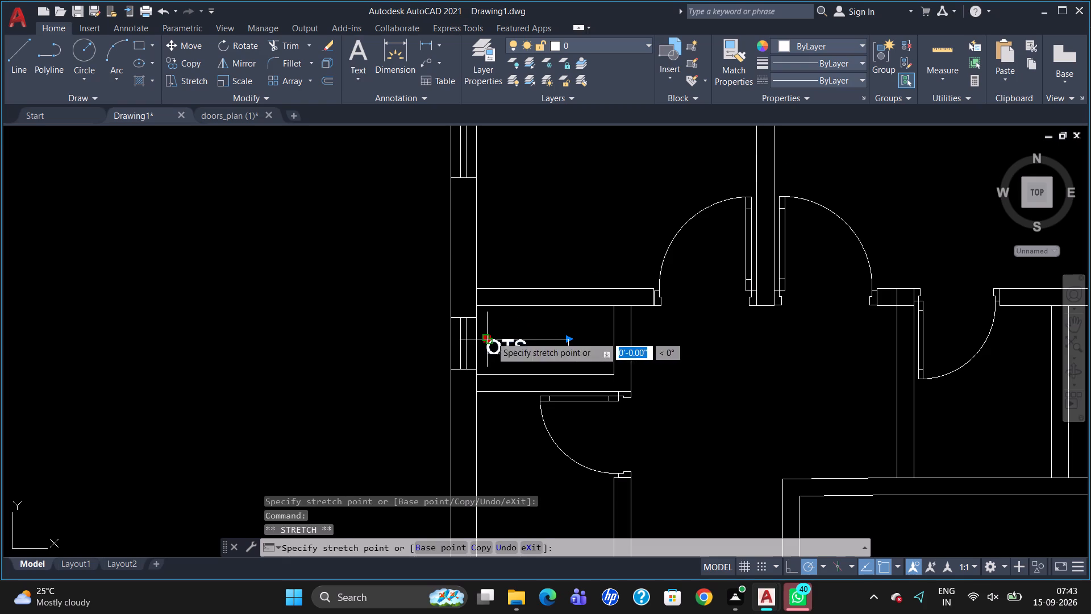
pyautogui.click(519, 334)
pyautogui.press('Escape')
# Start a multiline text label in the room below the OTS with 5" text height and C.TOILET as its first line.
pyautogui.scroll(-3, 467, 293)
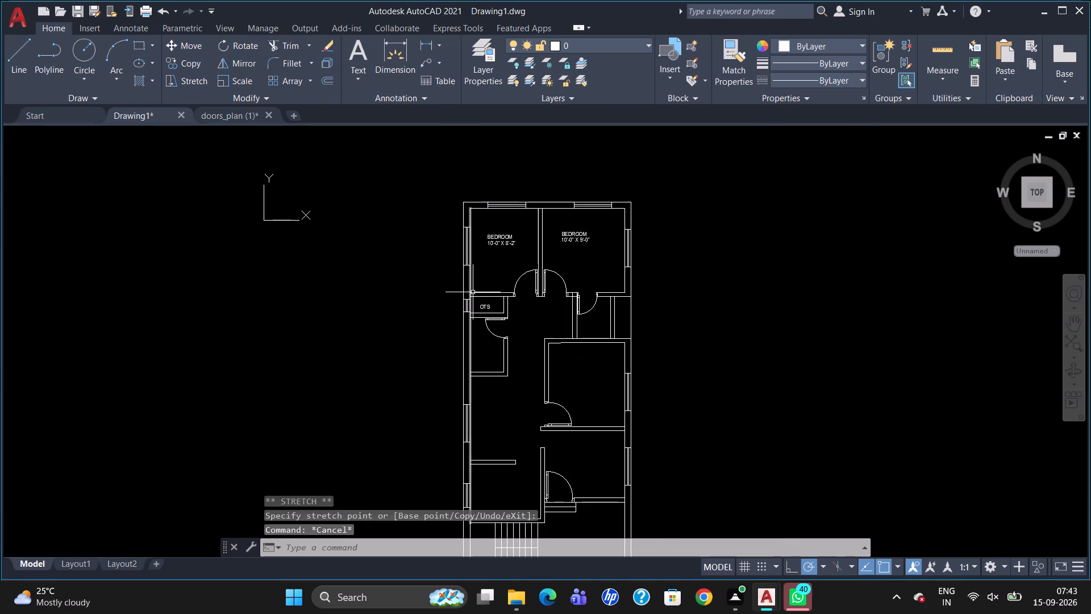
pyautogui.scroll(1, 461, 397)
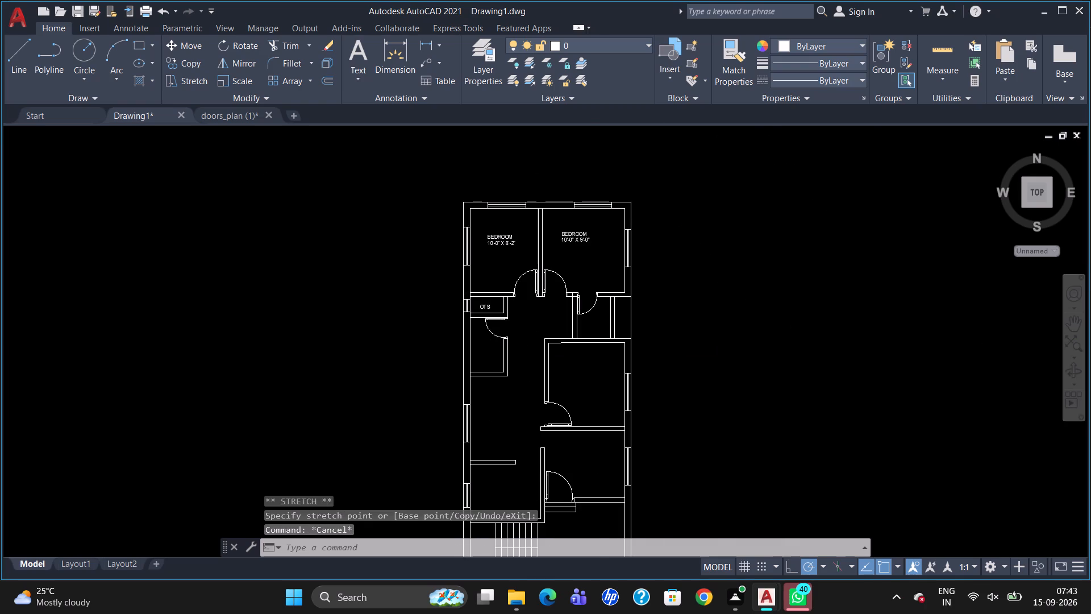
pyautogui.scroll(1, 445, 414)
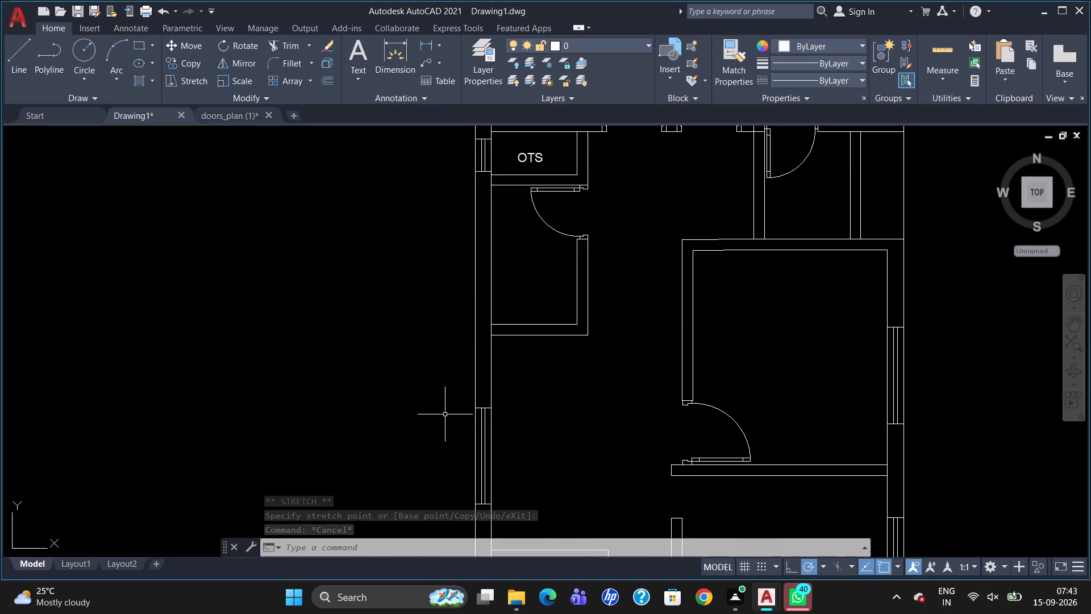
pyautogui.press('t')
pyautogui.press('Return')
pyautogui.moveTo(503, 263); pyautogui.dragTo(515, 291)
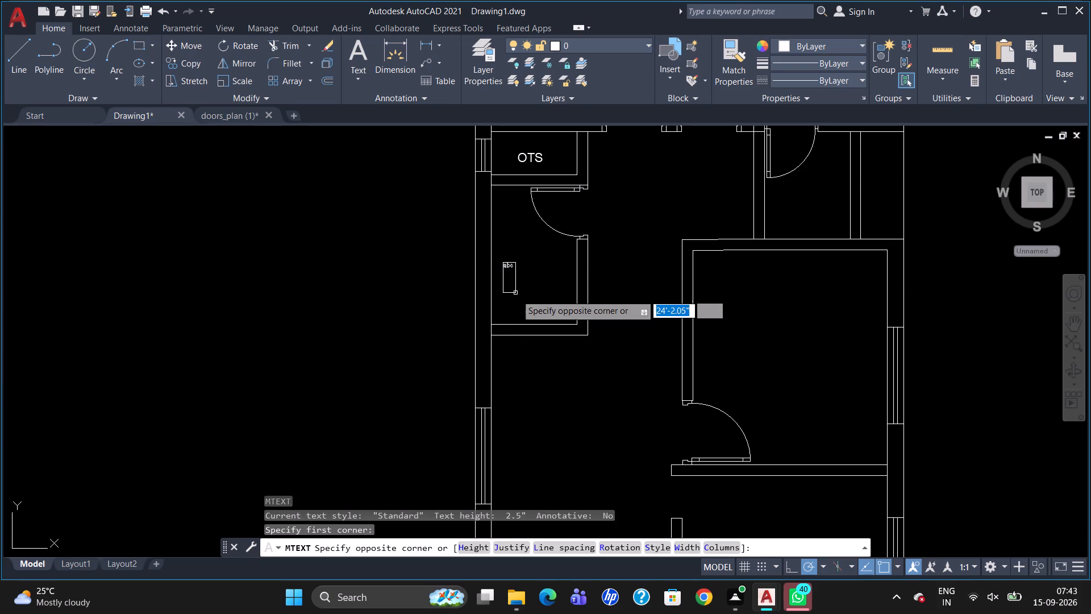
pyautogui.click(563, 306)
pyautogui.click(181, 67)
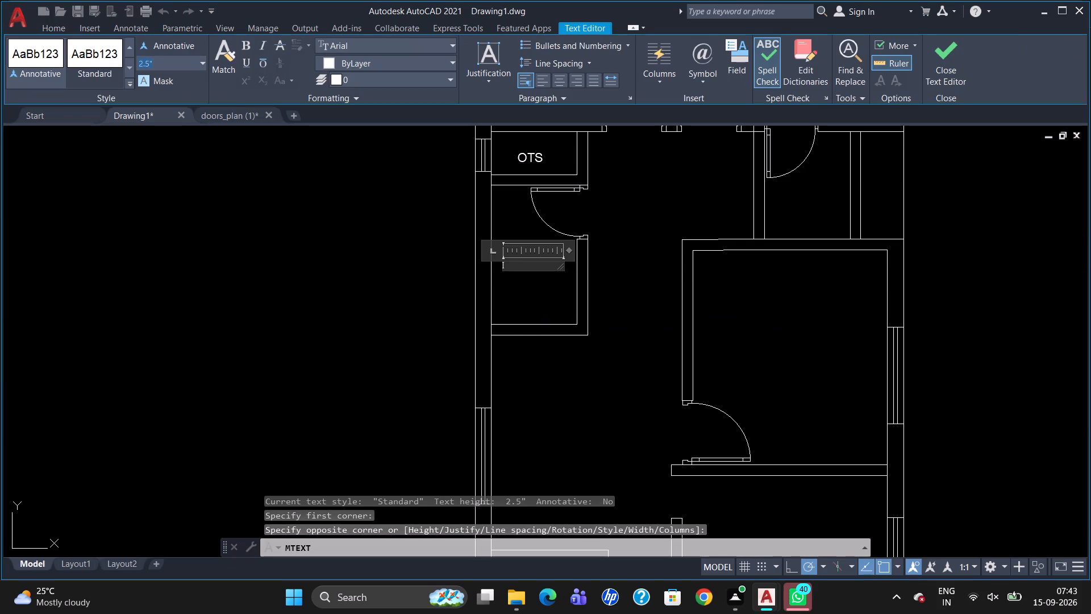
pyautogui.press('BackSpace')
pyautogui.press('5')
pyautogui.press('Return')
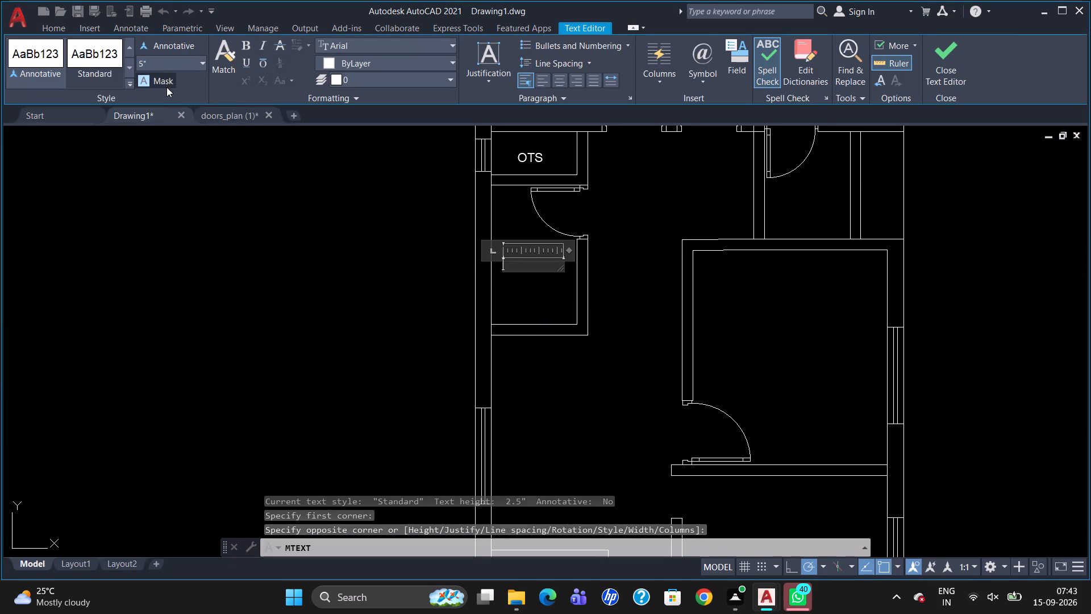
pyautogui.press('c')
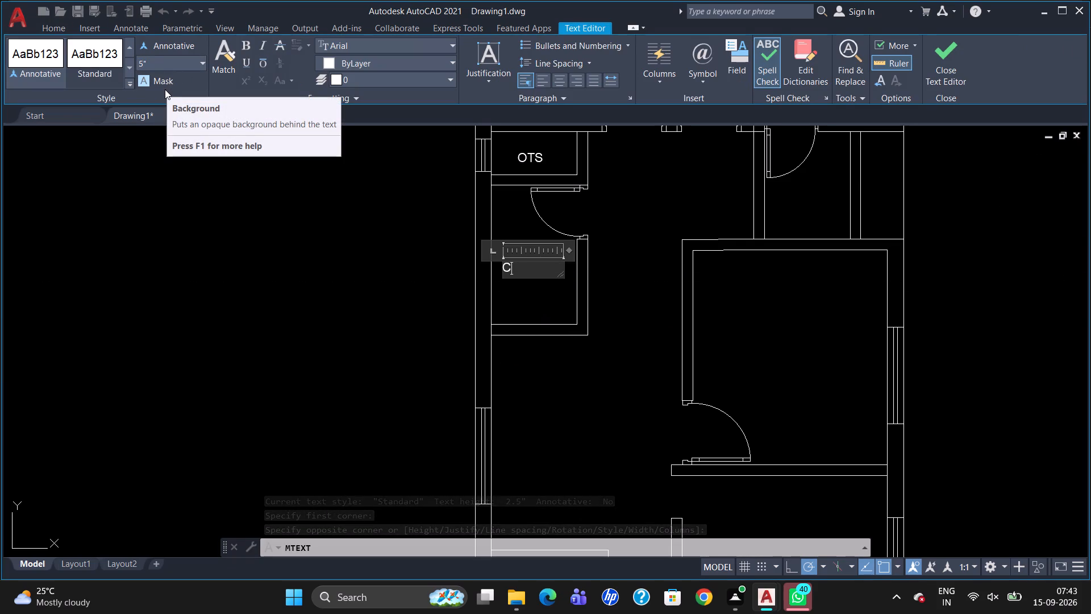
pyautogui.press('.')
pyautogui.write('TOIL')
pyautogui.write('ET')
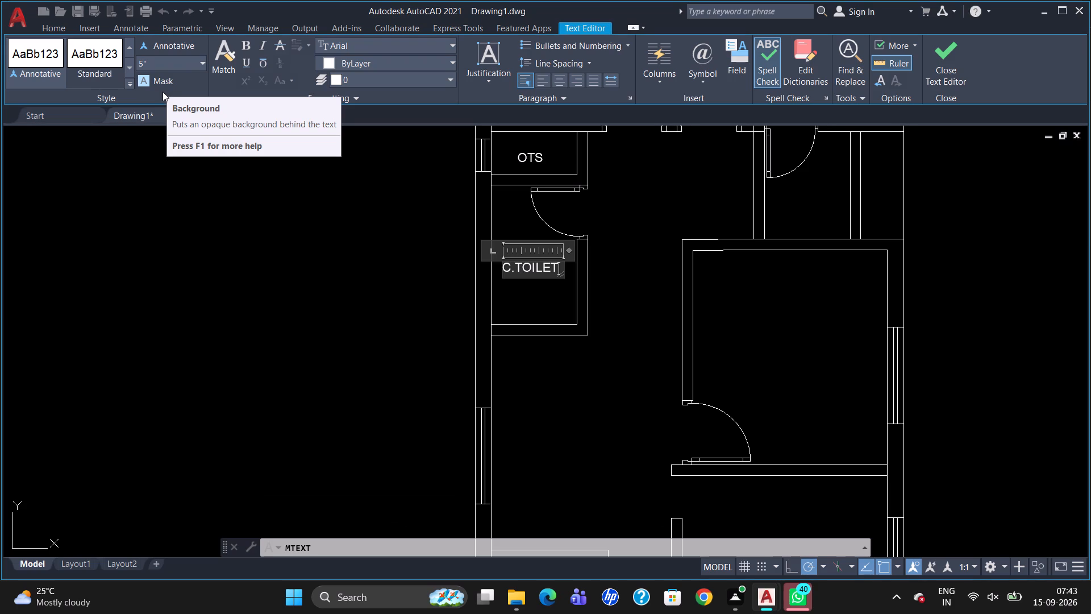
# Add the size 4'-0" X 6'-6" below C.TOILET and widen the text frame so the size fits on one line.
pyautogui.press('Return')
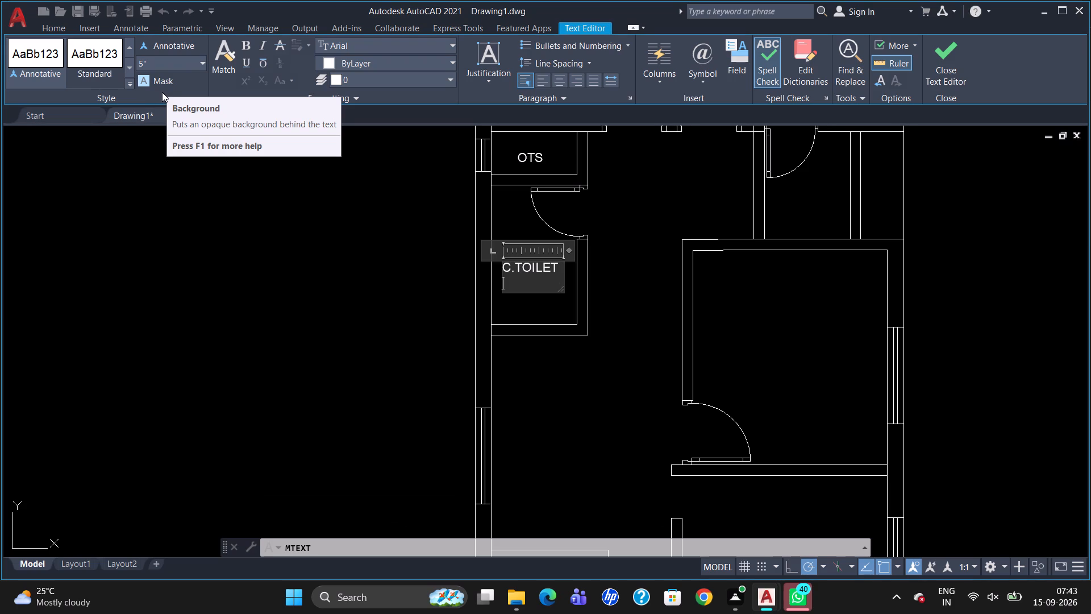
pyautogui.write('4\'-0" X 6\'-6"')
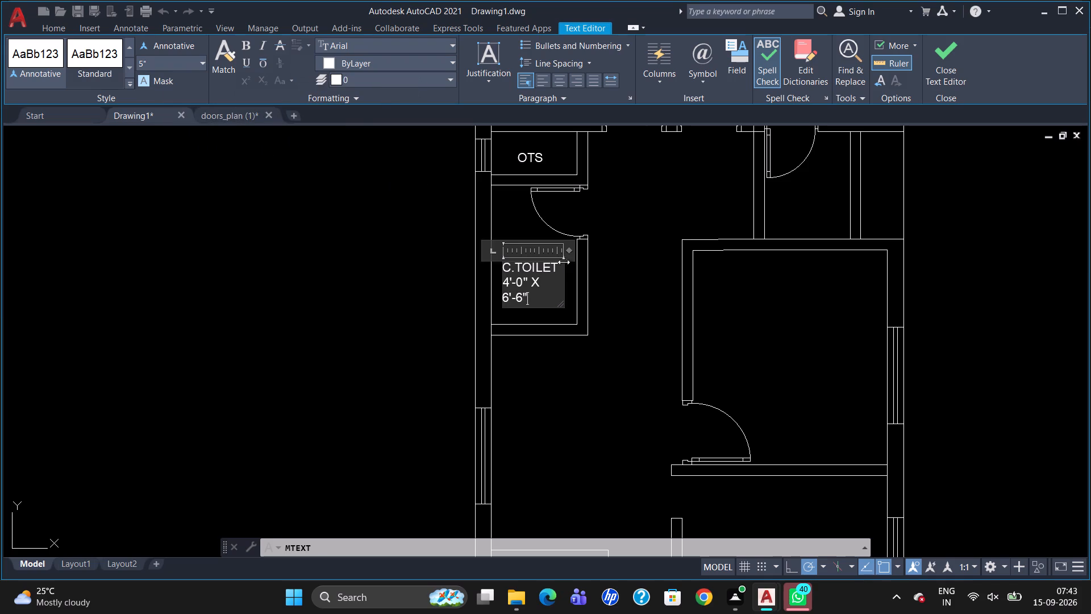
pyautogui.moveTo(568, 252); pyautogui.dragTo(579, 251)
pyautogui.click(644, 265)
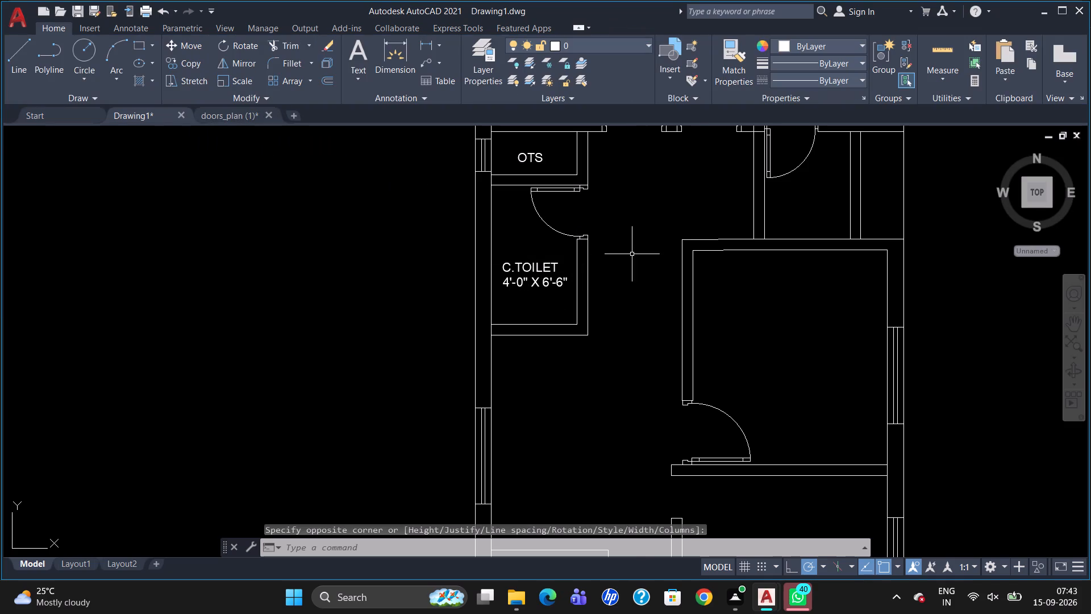
# Start a multiline text label in the open area below the common toilet with 5" text height and the name DINING ROOM.
pyautogui.scroll(-2, 615, 226)
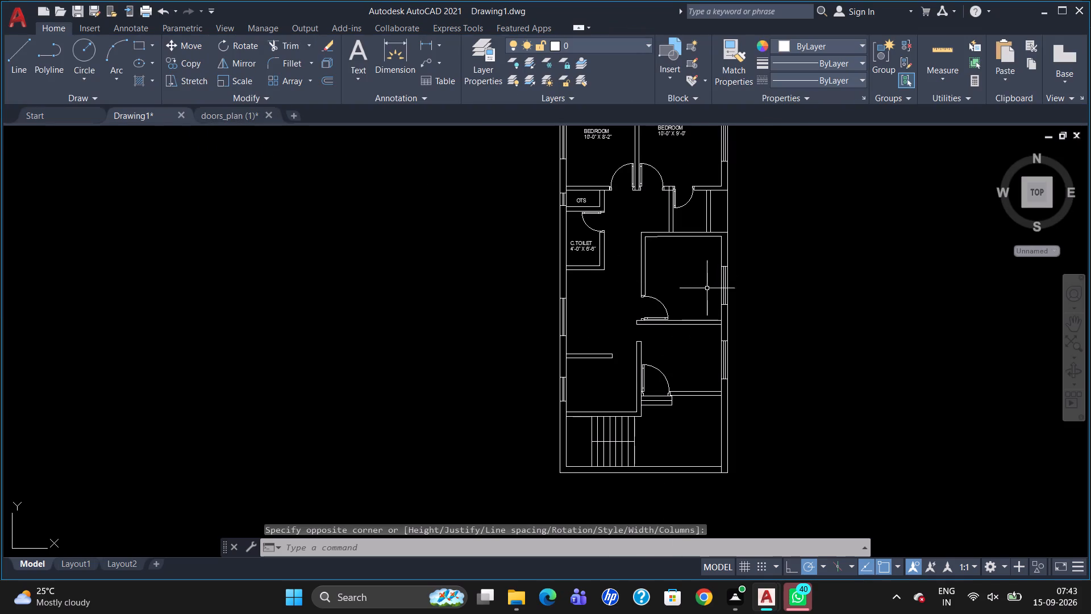
pyautogui.scroll(1, 585, 323)
pyautogui.press('t')
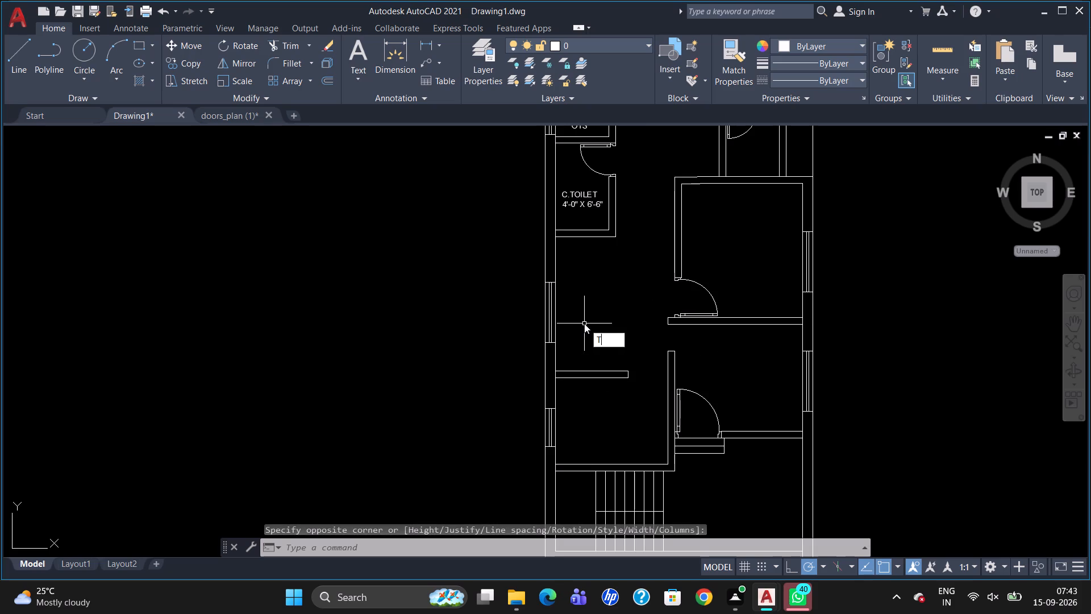
pyautogui.press('Return')
pyautogui.moveTo(573, 301); pyautogui.dragTo(581, 335)
pyautogui.click(621, 355)
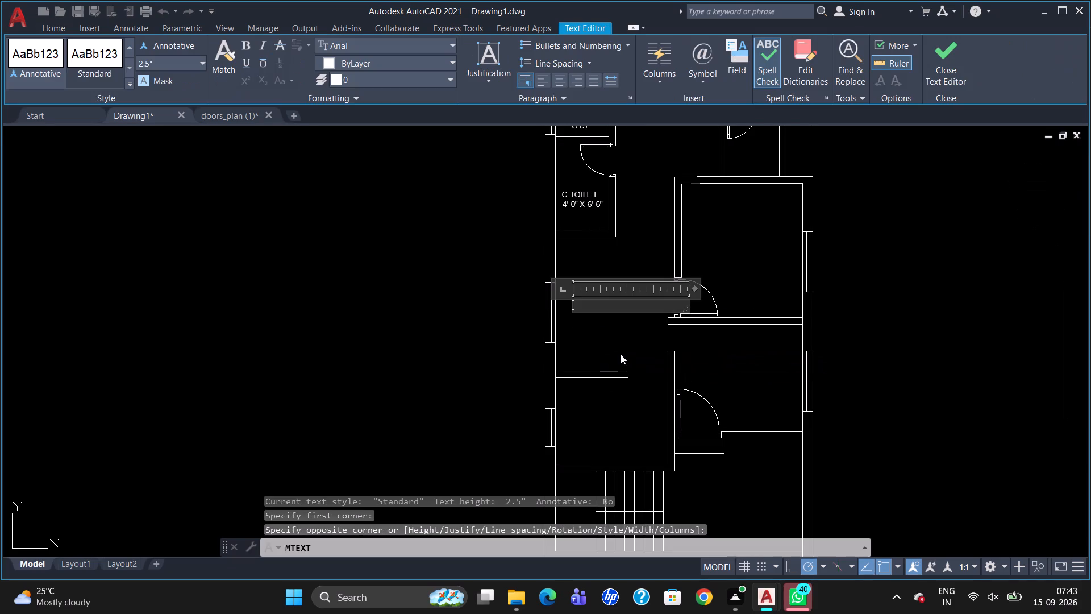
pyautogui.click(160, 57)
pyautogui.press('BackSpace')
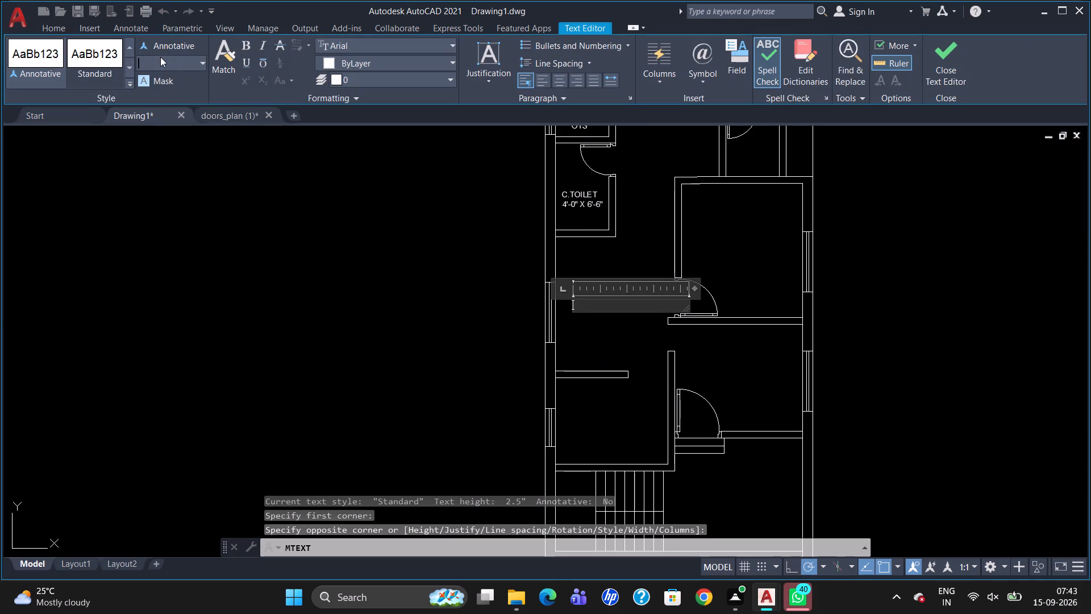
pyautogui.press('5')
pyautogui.press('Return')
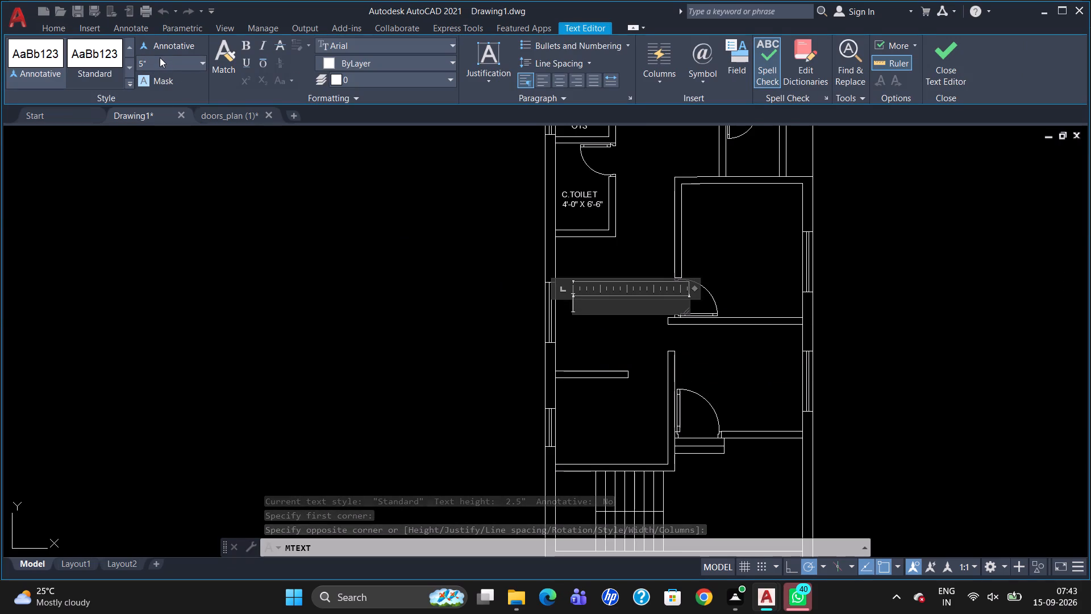
pyautogui.write('DINING ROOM')
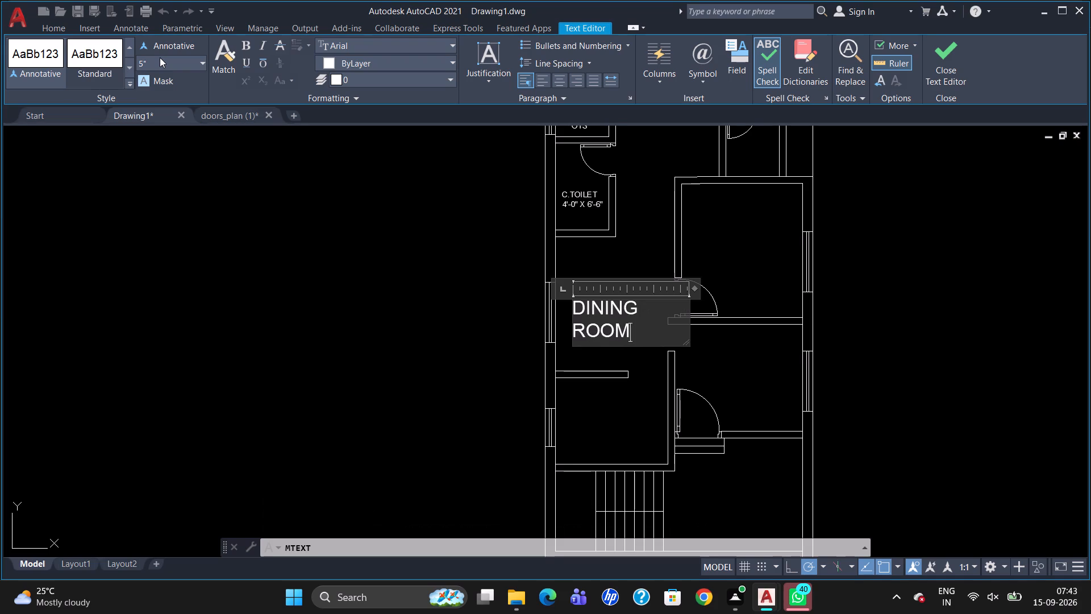
# Add the size 10'-0" X 8'-2" below DINING ROOM and widen the text frame so the name fits on one line.
pyautogui.press('Return')
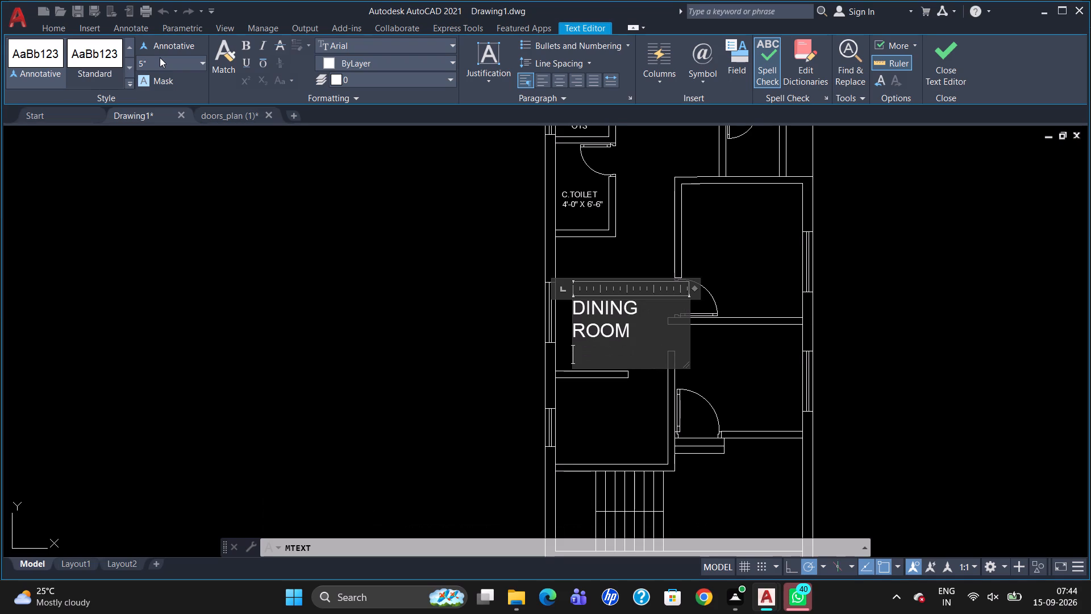
pyautogui.write('10\'-0" X 8')
pyautogui.write("'-")
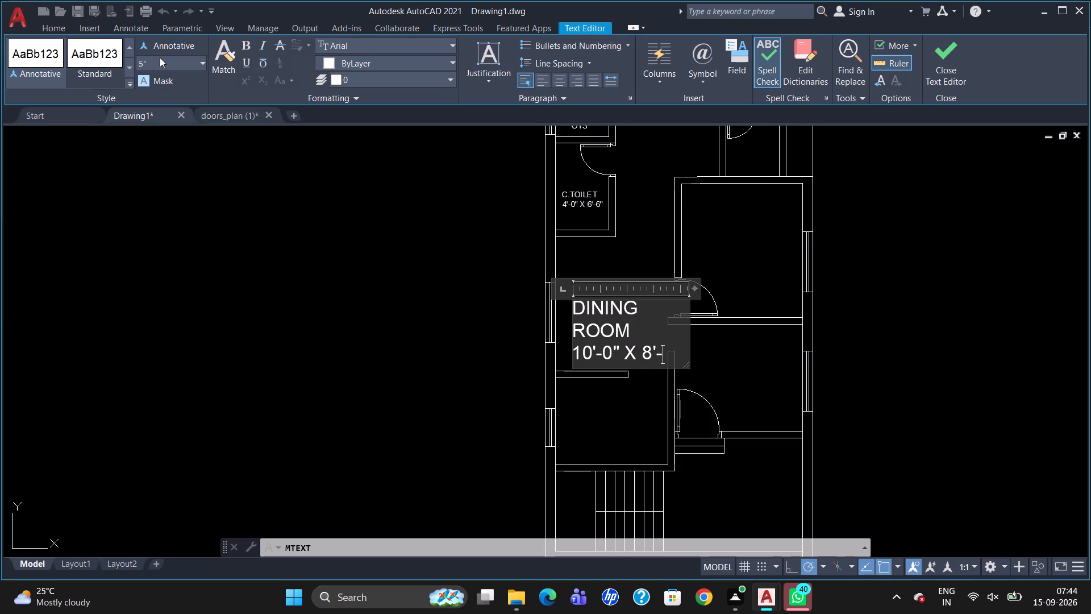
pyautogui.write('2"')
pyautogui.moveTo(695, 288); pyautogui.dragTo(752, 288)
pyautogui.click(742, 352)
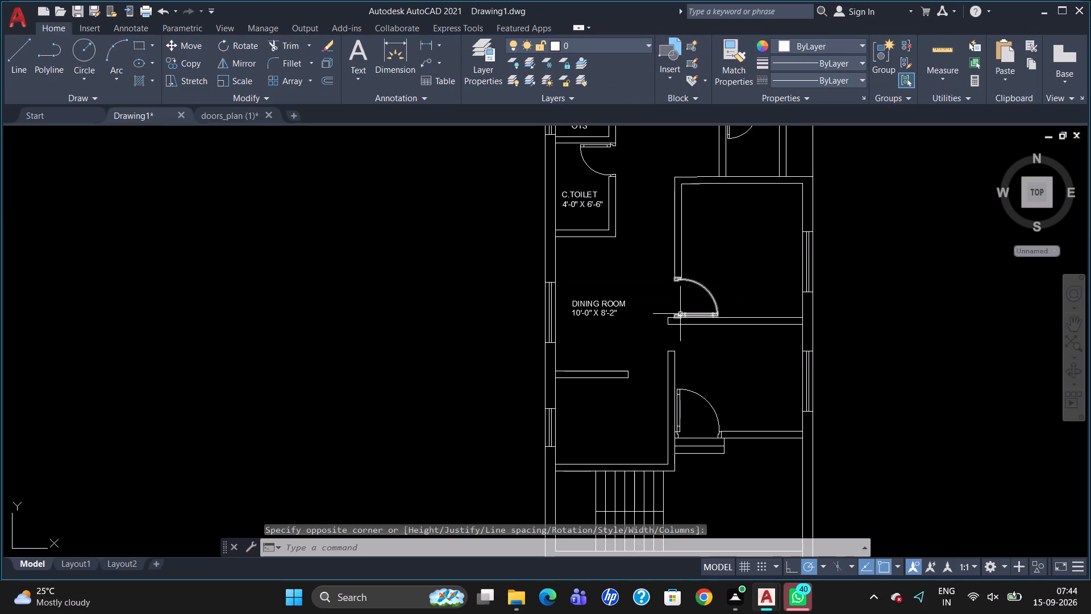
# Start a multiline text label in the room below the dining room with 5" text height and KITCHEN as its first line.
pyautogui.scroll(-1, 665, 326)
pyautogui.scroll(1, 667, 379)
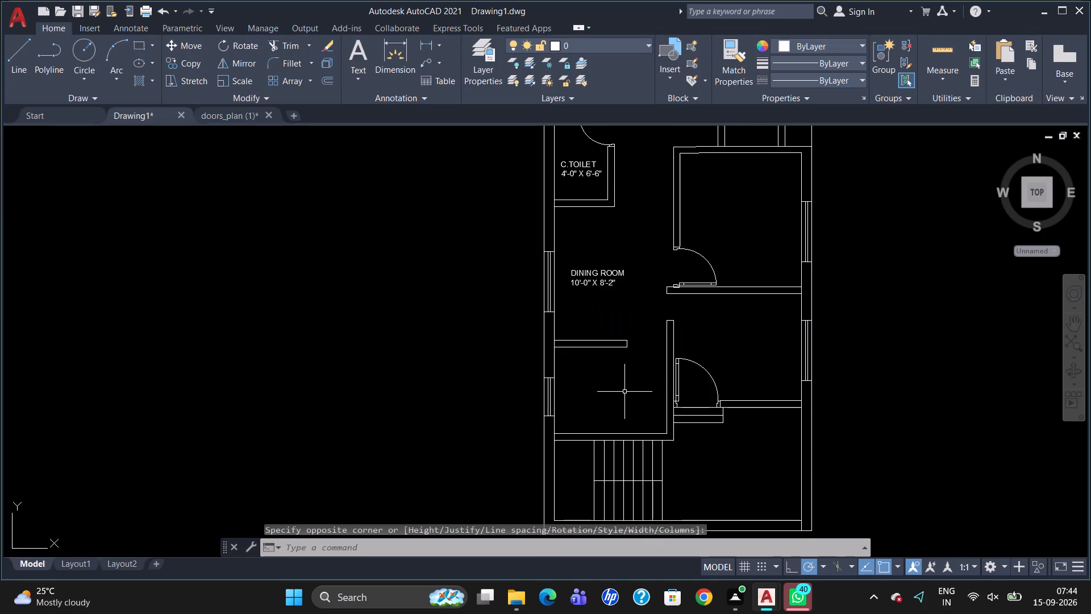
pyautogui.press('t')
pyautogui.press('Return')
pyautogui.scroll(1, 611, 408)
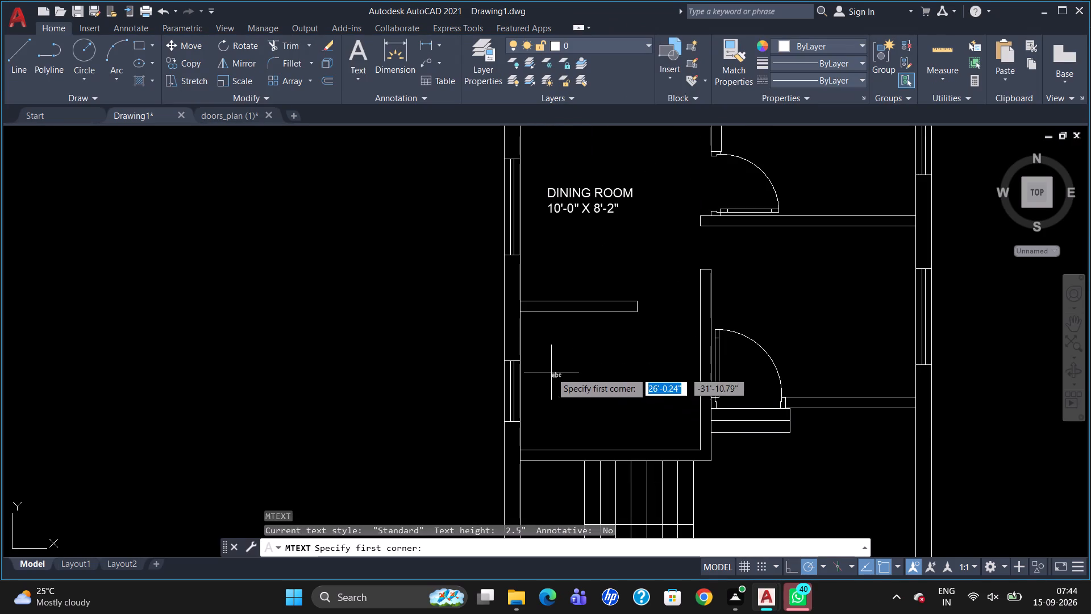
pyautogui.moveTo(543, 362); pyautogui.dragTo(555, 410)
pyautogui.click(642, 420)
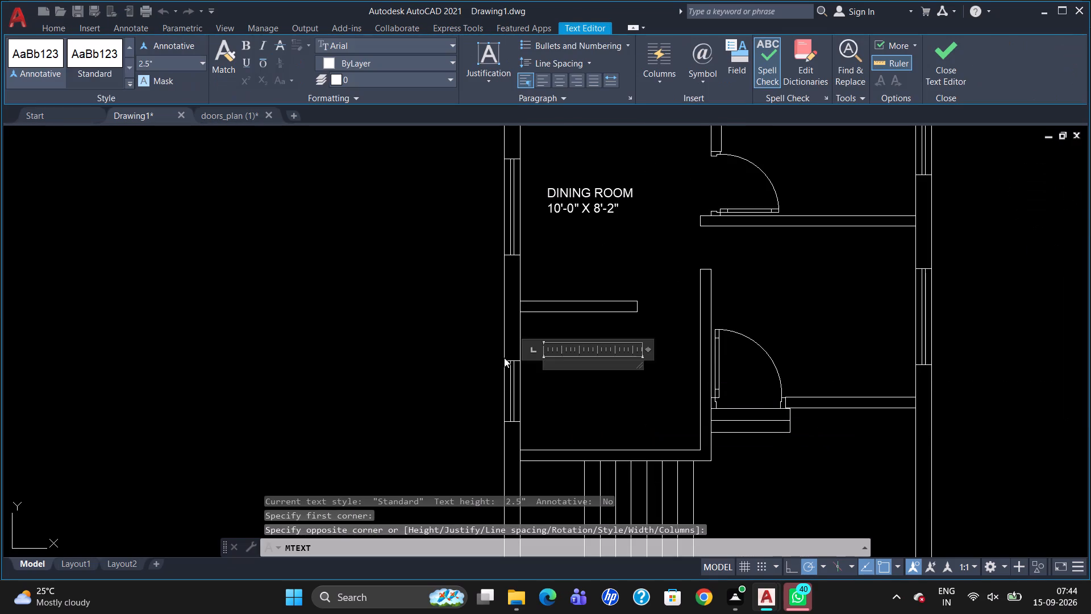
pyautogui.click(166, 63)
pyautogui.press('BackSpace')
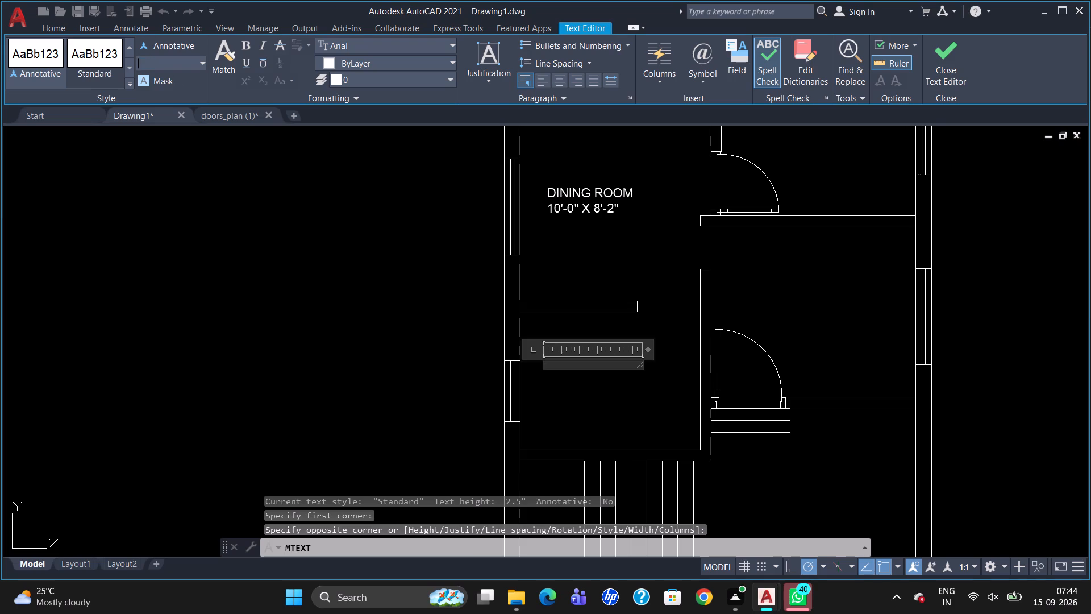
pyautogui.press('5')
pyautogui.press('Return')
pyautogui.write('KITCHEN')
pyautogui.press('Return')
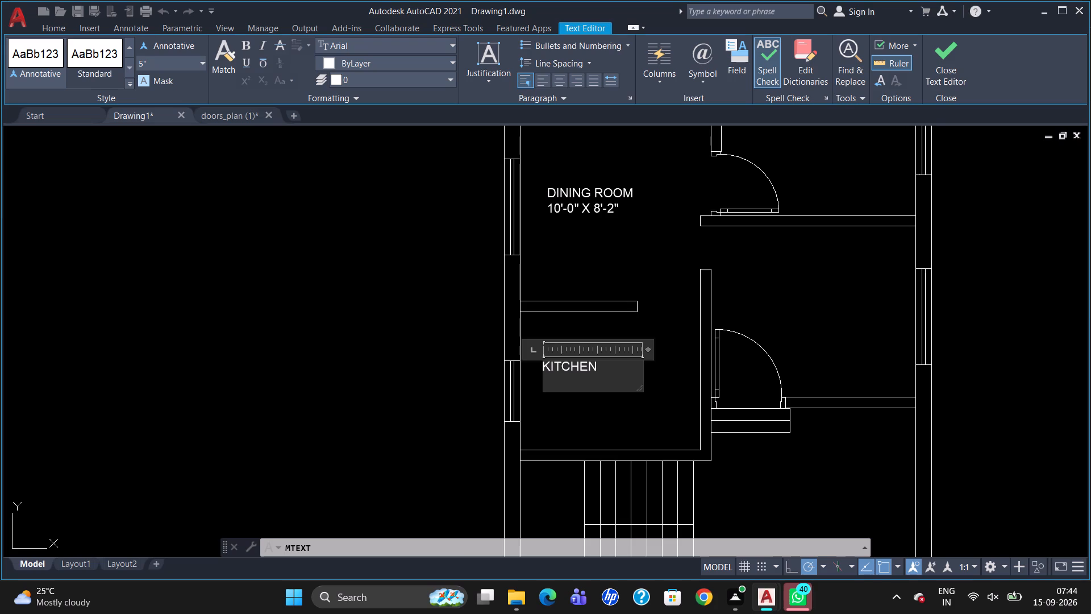
# Add the size 7'-6" X 8'-2" below KITCHEN and finish the label.
pyautogui.write('7\'-6" X')
pyautogui.press('space')
pyautogui.press('8')
pyautogui.press("'")
pyautogui.press('=')
pyautogui.press('BackSpace')
pyautogui.press('-')
pyautogui.press('2')
pyautogui.hotkey('shift', '"')
pyautogui.click(610, 329)
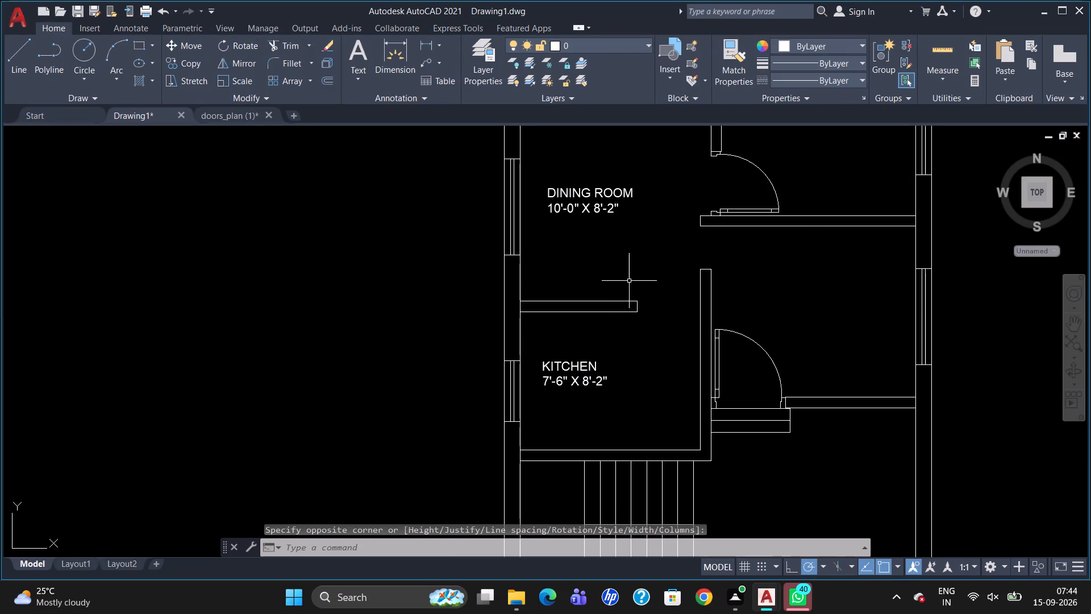
# Draw a short line across the thickness of the plan's bottom outer wall, just beyond the open end of the stairs.
pyautogui.scroll(-1, 630, 289)
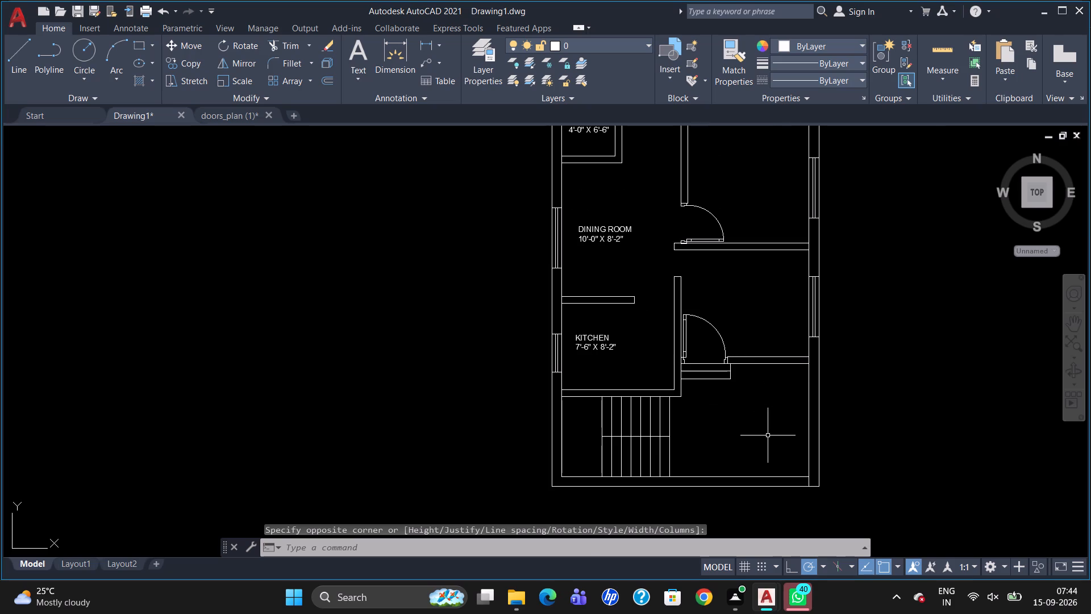
pyautogui.scroll(-1, 728, 343)
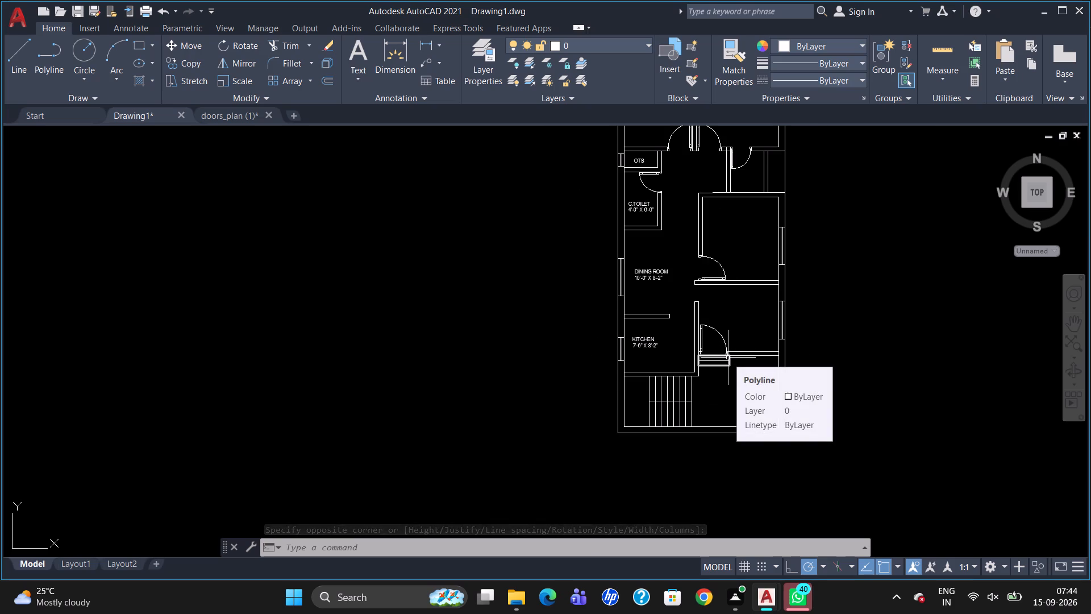
pyautogui.scroll(1, 722, 443)
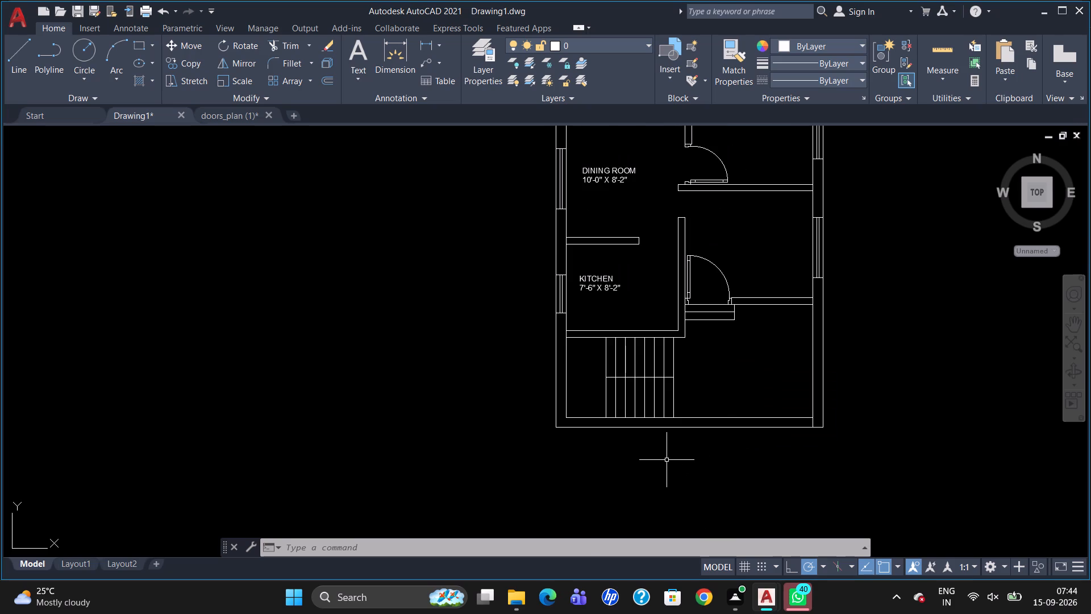
pyautogui.press('l')
pyautogui.press('Return')
pyautogui.scroll(3, 673, 448)
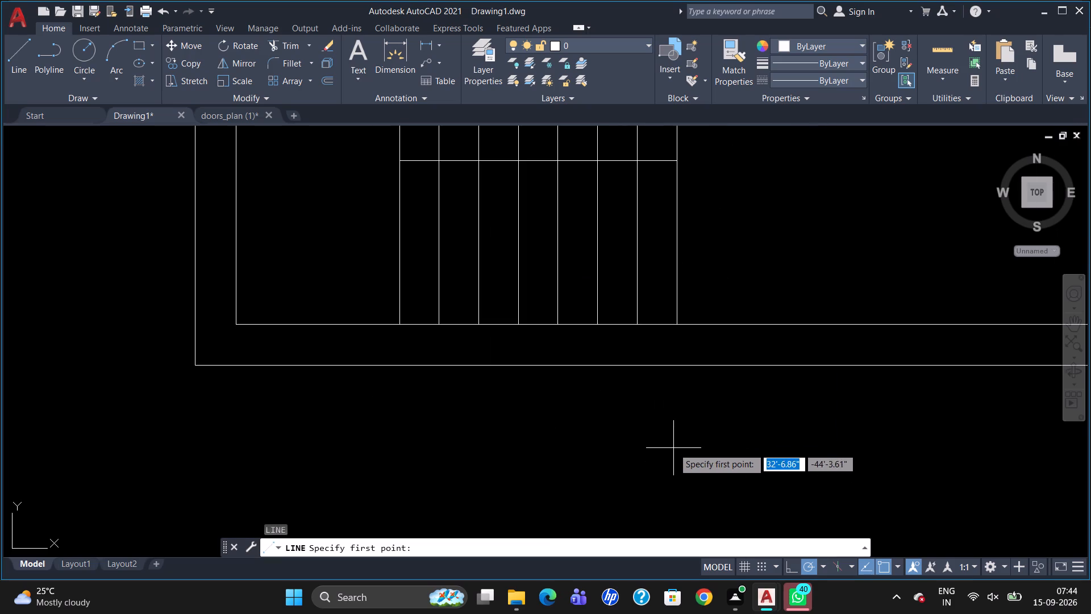
pyautogui.click(706, 329)
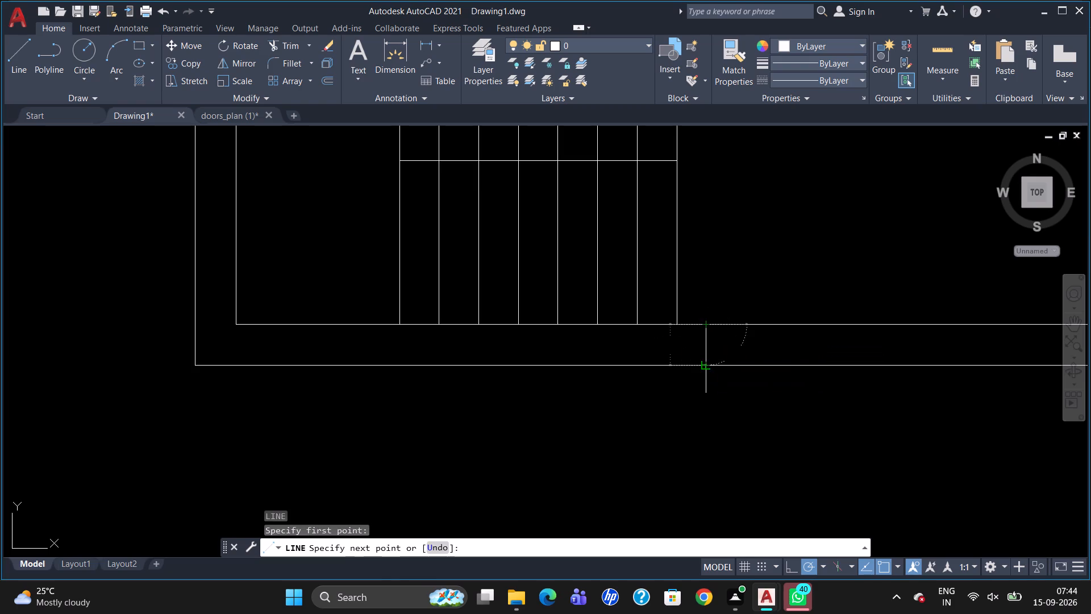
pyautogui.click(709, 365)
pyautogui.press('Escape')
pyautogui.scroll(-2, 578, 375)
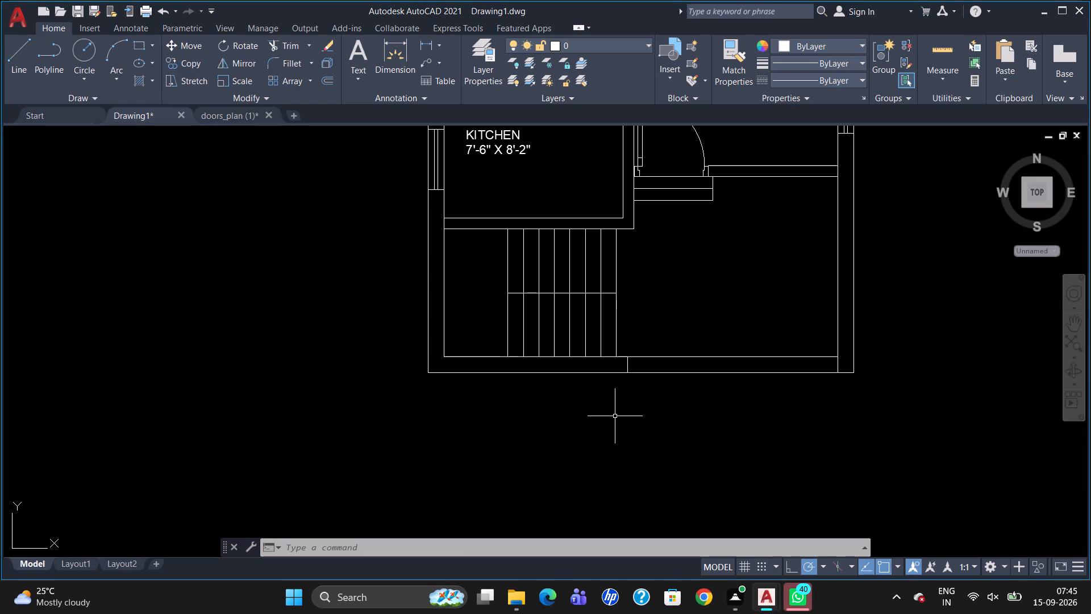
pyautogui.press('Escape')
# Trim away the bottom wall's inner line between the new short line and the opposite side wall.
pyautogui.write('TR')
pyautogui.press('Return')
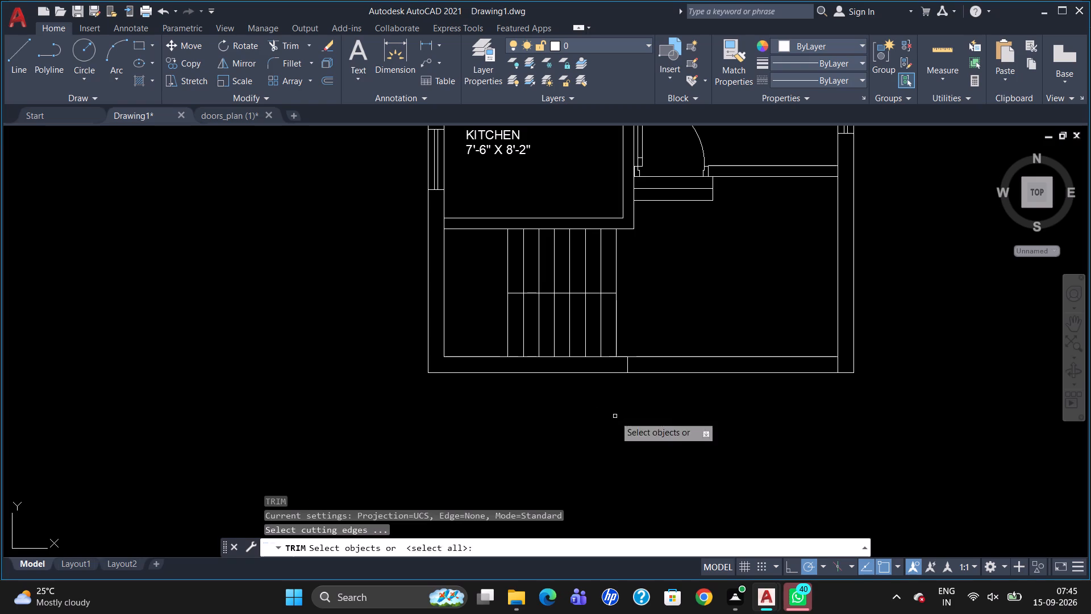
pyautogui.press('Return')
pyautogui.click(728, 356)
pyautogui.press('Escape')
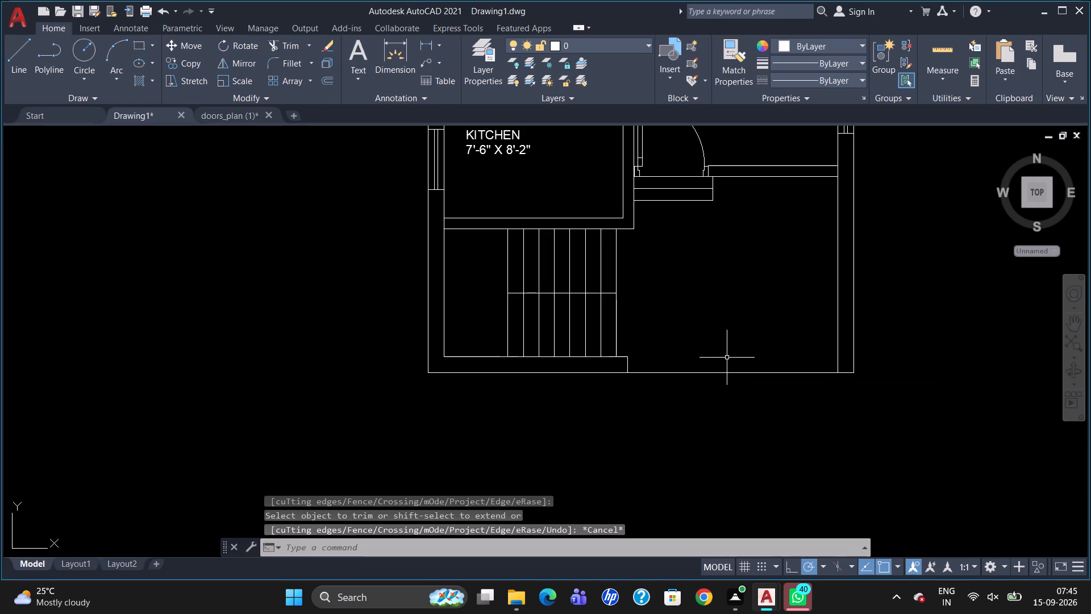
# Start a multiline text label in the open area beside the stairs with 5" text height and PARKING as its first line.
pyautogui.scroll(-2, 718, 401)
pyautogui.scroll(2, 779, 305)
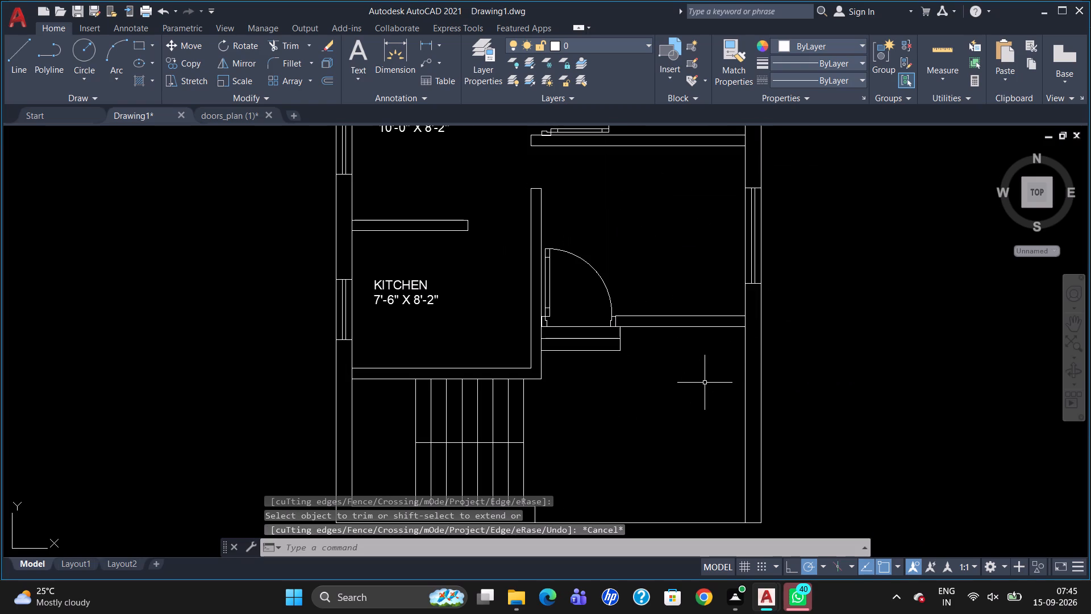
pyautogui.press('t')
pyautogui.press('Return')
pyautogui.moveTo(610, 390); pyautogui.dragTo(612, 414)
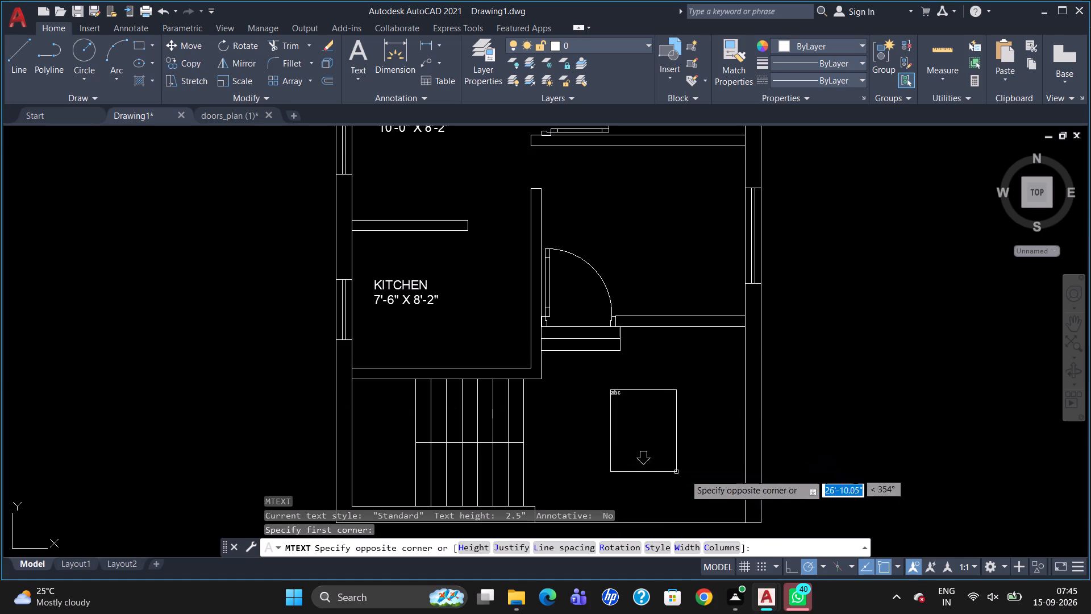
pyautogui.click(709, 479)
pyautogui.click(152, 58)
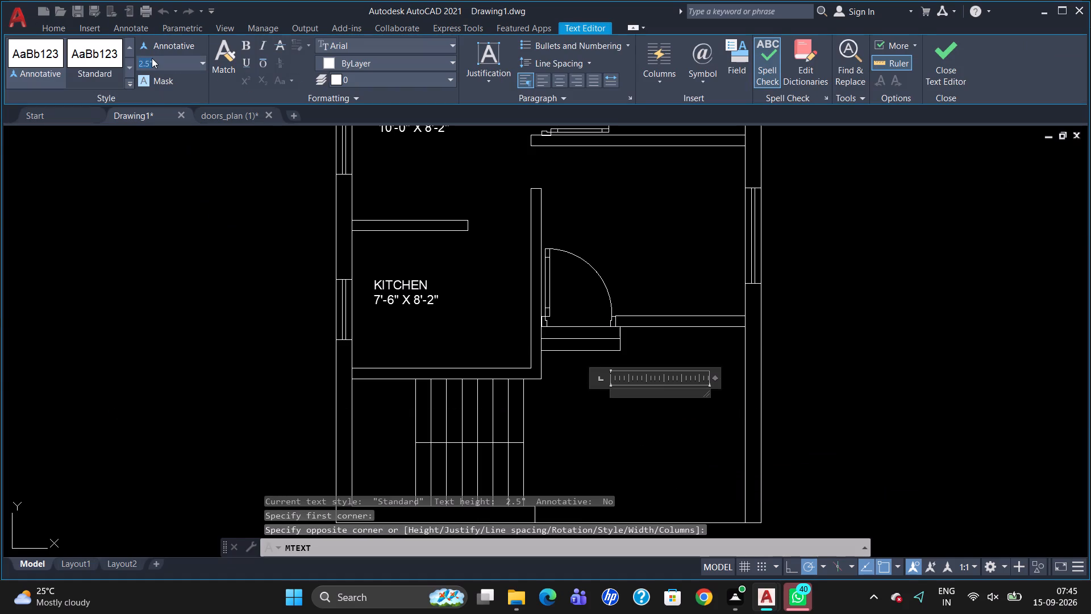
pyautogui.press('BackSpace')
pyautogui.press('5')
pyautogui.press('Return')
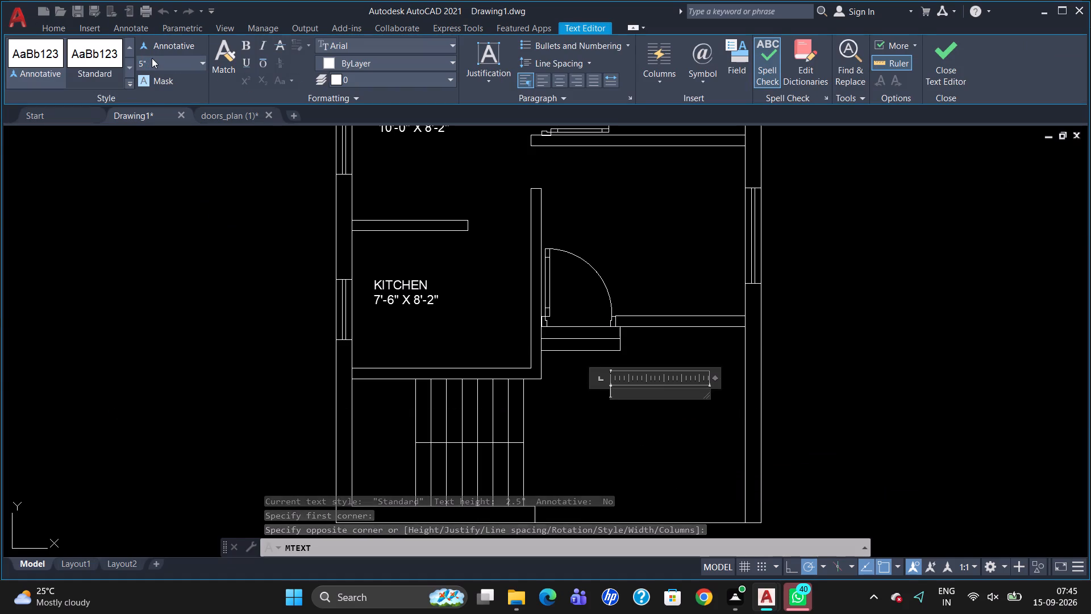
pyautogui.press('p')
pyautogui.write('ARKING')
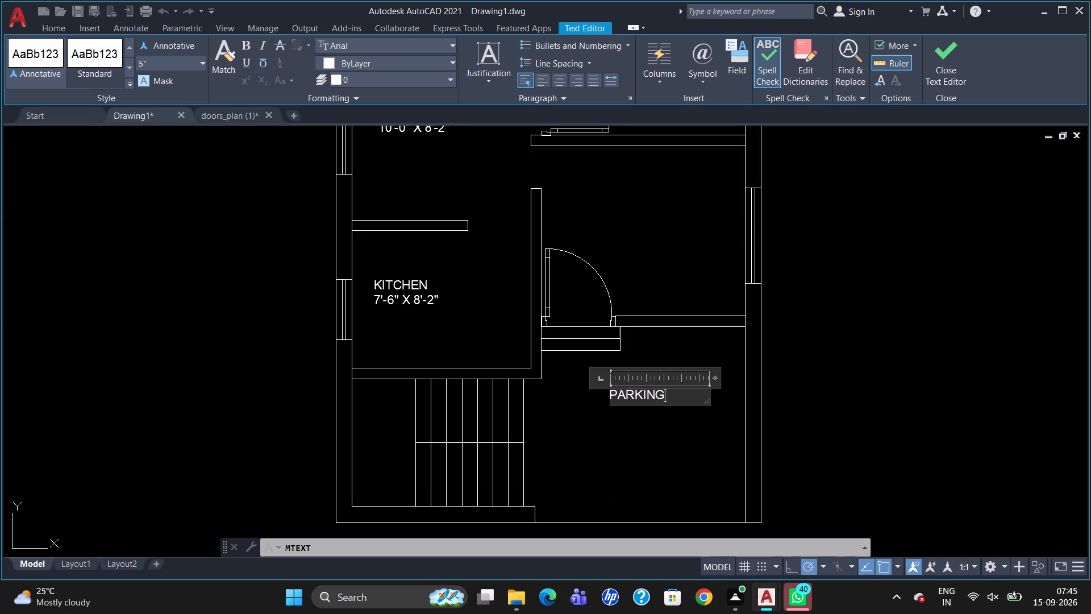
pyautogui.press('Return')
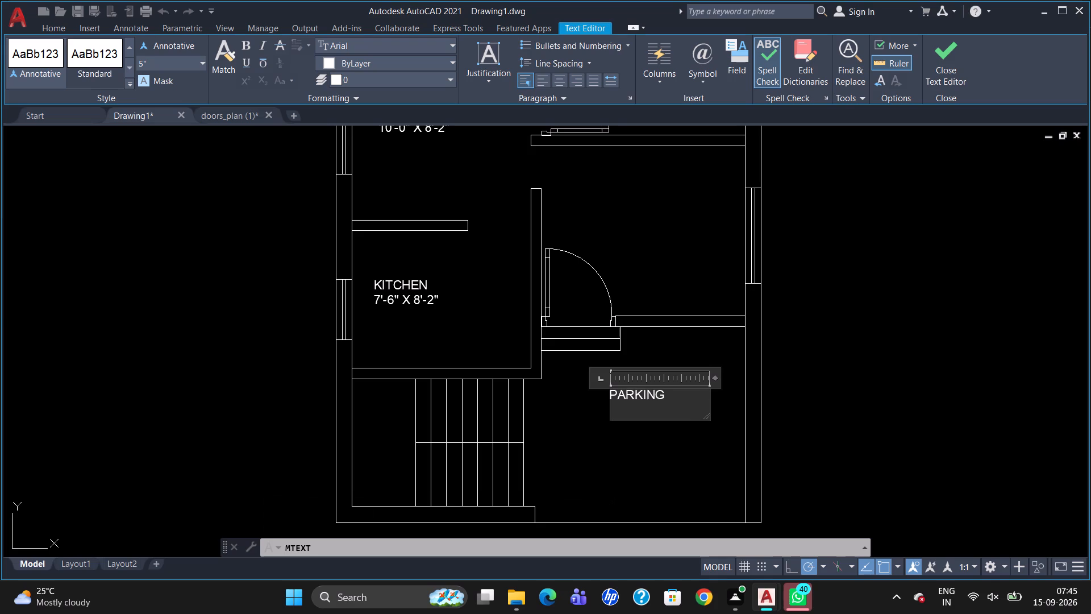
# Add the size 10'-0" X 11'-9" below PARKING and finish the label.
pyautogui.write('10\'-0" X')
pyautogui.press('space')
pyautogui.write('11\'-9"')
pyautogui.click(529, 235)
# Start a multiline text label in the room above the parking area with 5" text height and the name DRAWING ROOM.
pyautogui.scroll(-2, 630, 305)
pyautogui.scroll(2, 636, 254)
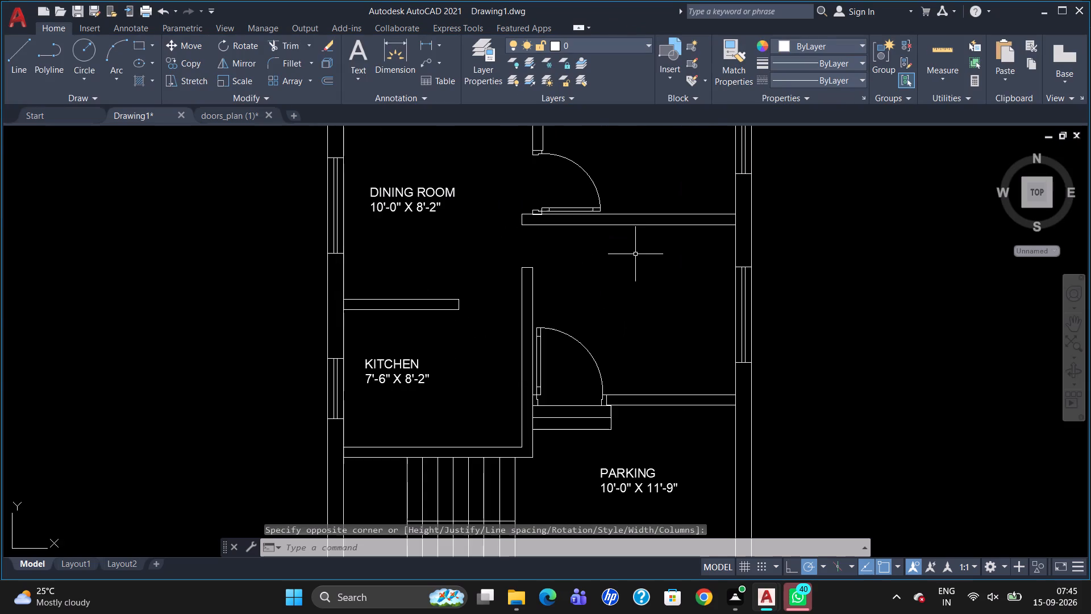
pyautogui.press('t')
pyautogui.press('Return')
pyautogui.moveTo(592, 260); pyautogui.dragTo(597, 278)
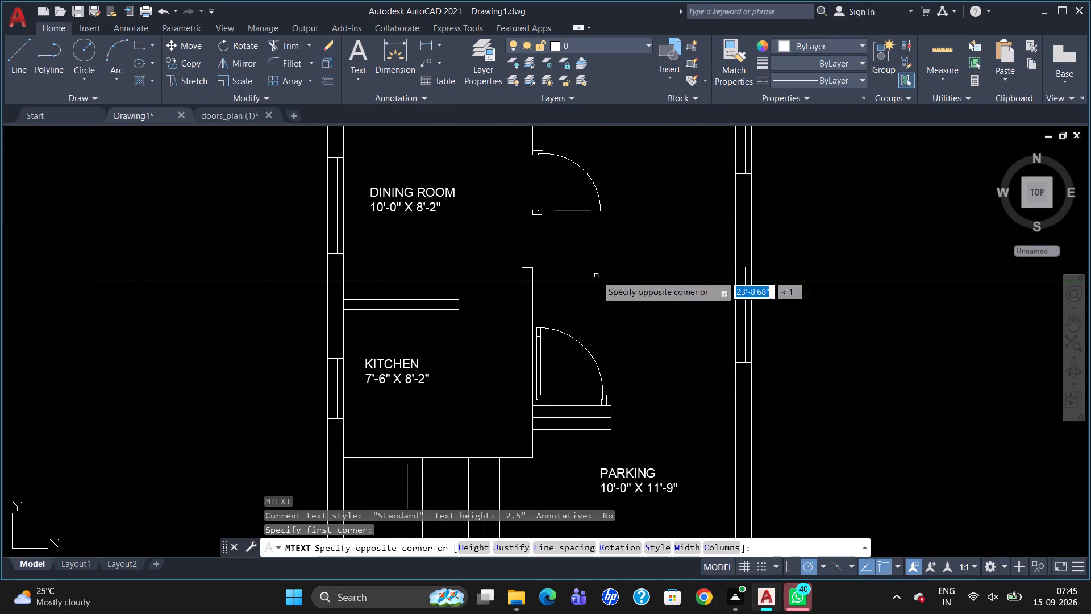
pyautogui.moveTo(597, 278); pyautogui.dragTo(603, 291)
pyautogui.click(678, 345)
pyautogui.click(154, 56)
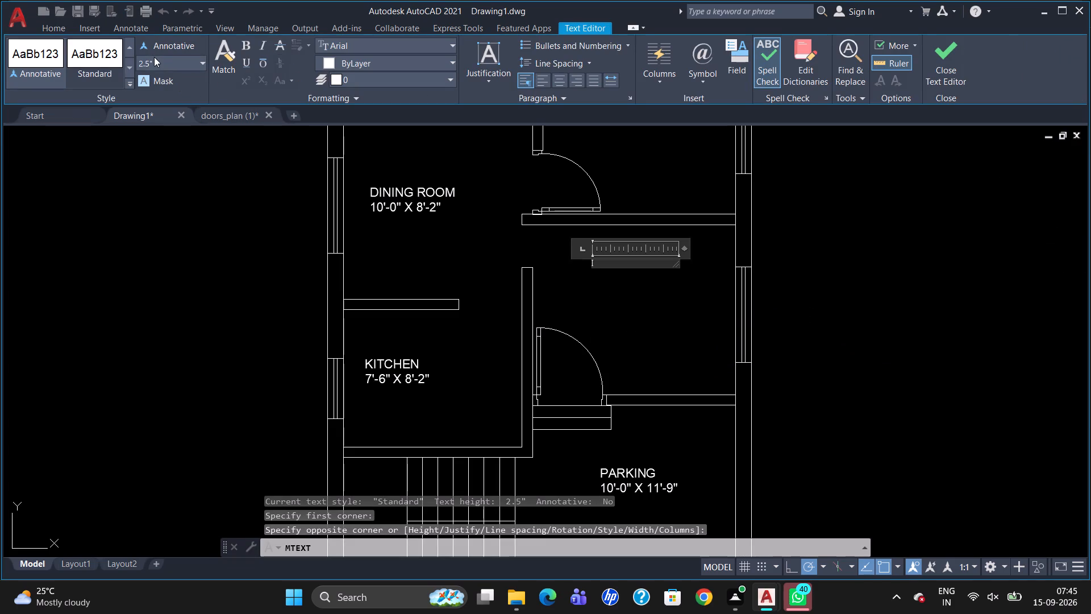
pyautogui.press('BackSpace')
pyautogui.press('5')
pyautogui.press('Return')
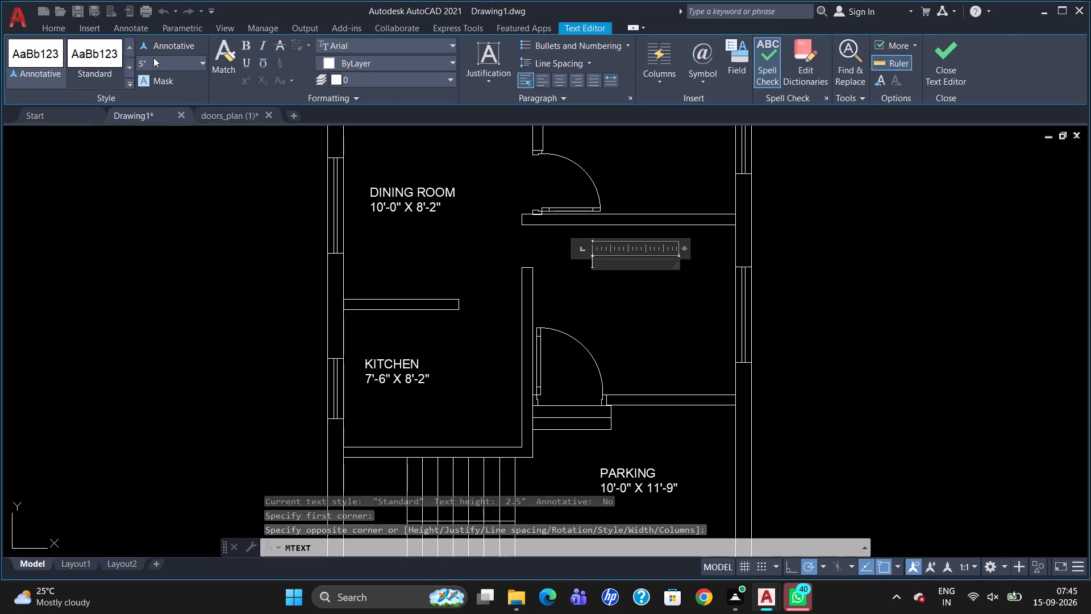
pyautogui.write('DRAWING ROOM')
pyautogui.press('Return')
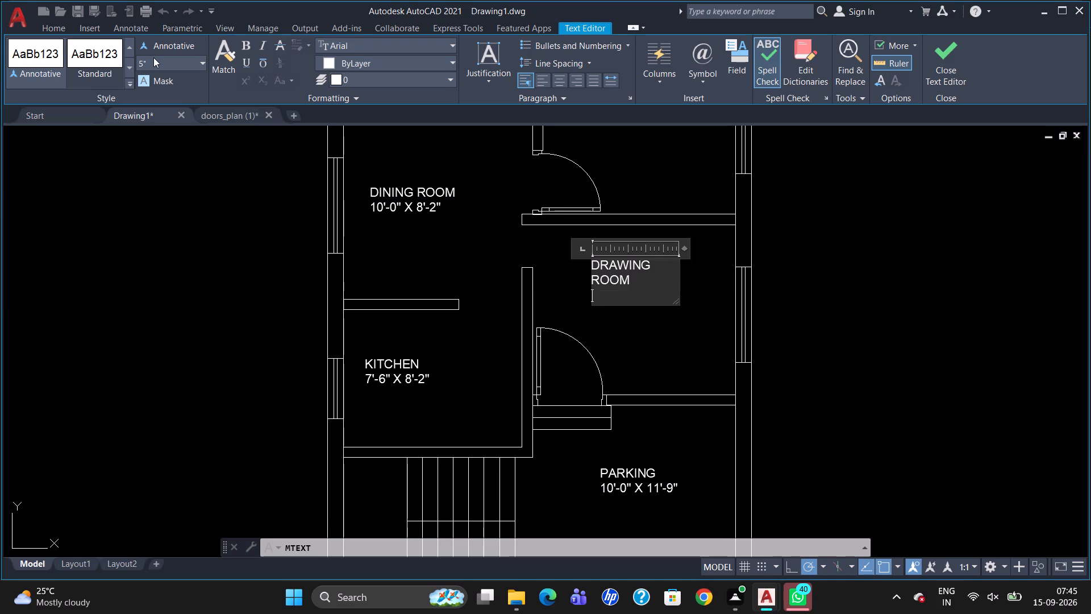
# Add the size 10'-0" X 8'-0" below DRAWING ROOM, widening the text box so the name fits on one line.
pyautogui.write('10\'-8" X')
pyautogui.press('space')
pyautogui.press('BackSpace')
pyautogui.press('BackSpace')
pyautogui.press('BackSpace')
pyautogui.press('BackSpace')
pyautogui.press('BackSpace')
pyautogui.write('0" X')
pyautogui.press('space')
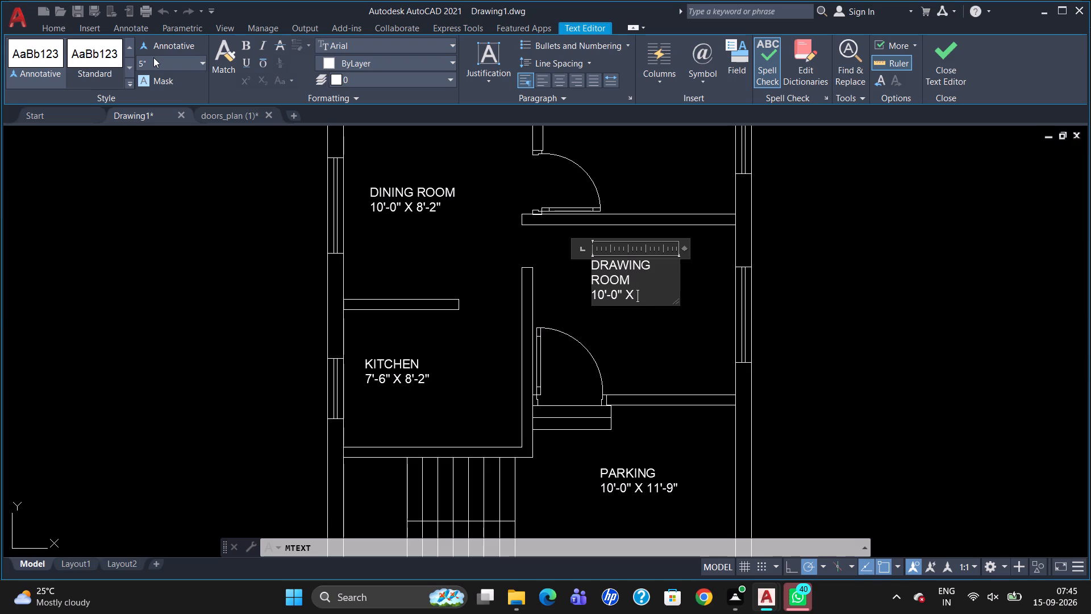
pyautogui.write("8'-0")
pyautogui.hotkey('shift', '"')
pyautogui.moveTo(681, 252); pyautogui.dragTo(710, 255)
pyautogui.click(690, 331)
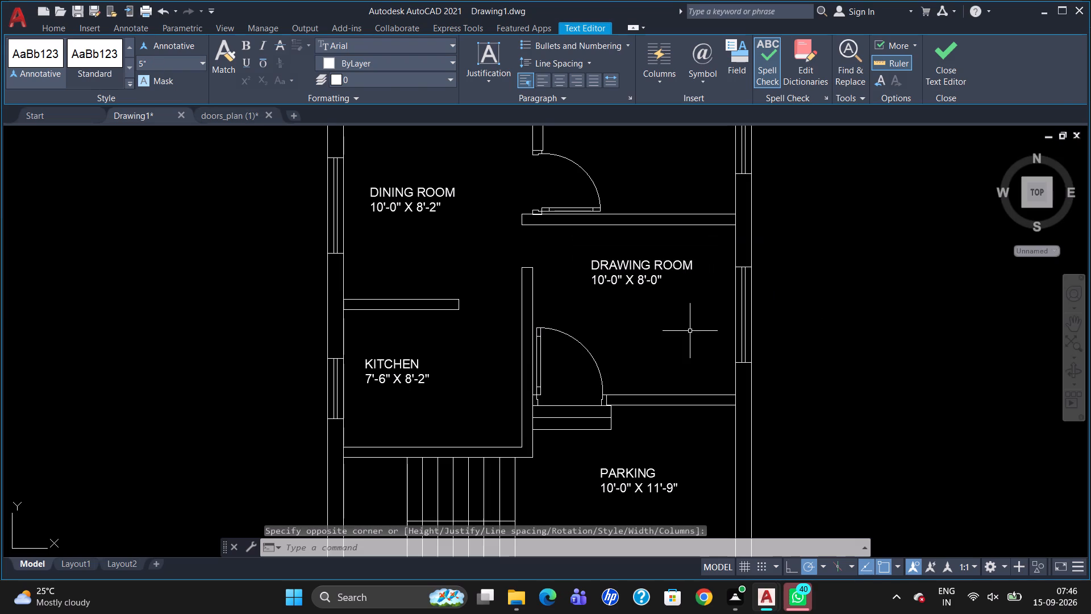
# Move the DRAWING ROOM label slightly down and toward the outer wall, nearer the middle of its room.
pyautogui.click(646, 263)
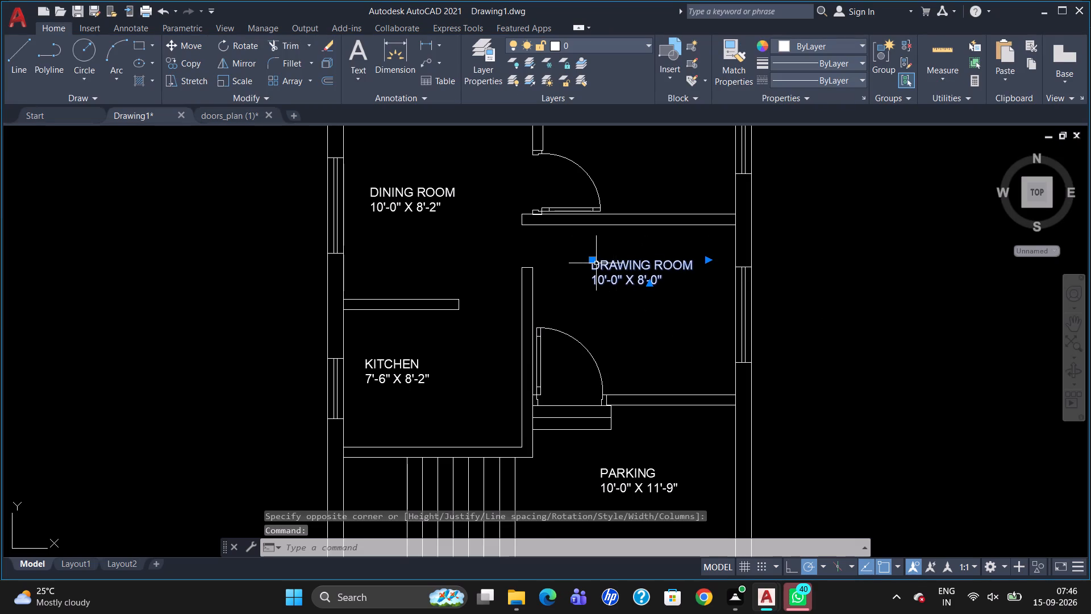
pyautogui.moveTo(593, 259); pyautogui.dragTo(596, 264)
pyautogui.click(603, 277)
pyautogui.press('Escape')
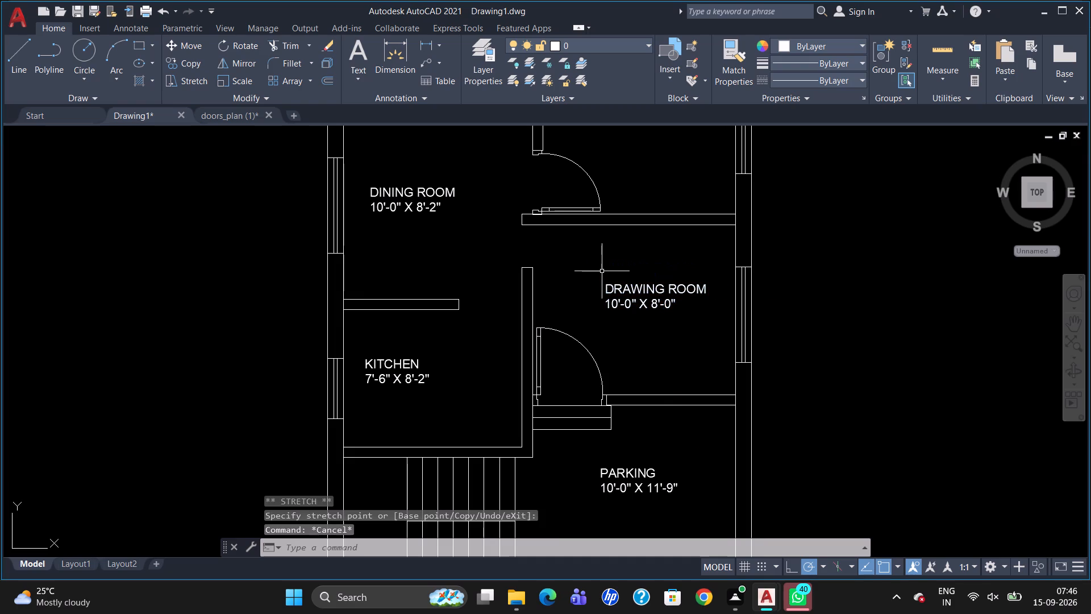
# Label the room above the drawing room BEDROOM with the size 10'-0" X 9'-0" below it, in 5" high multiline text.
pyautogui.scroll(-1, 632, 326)
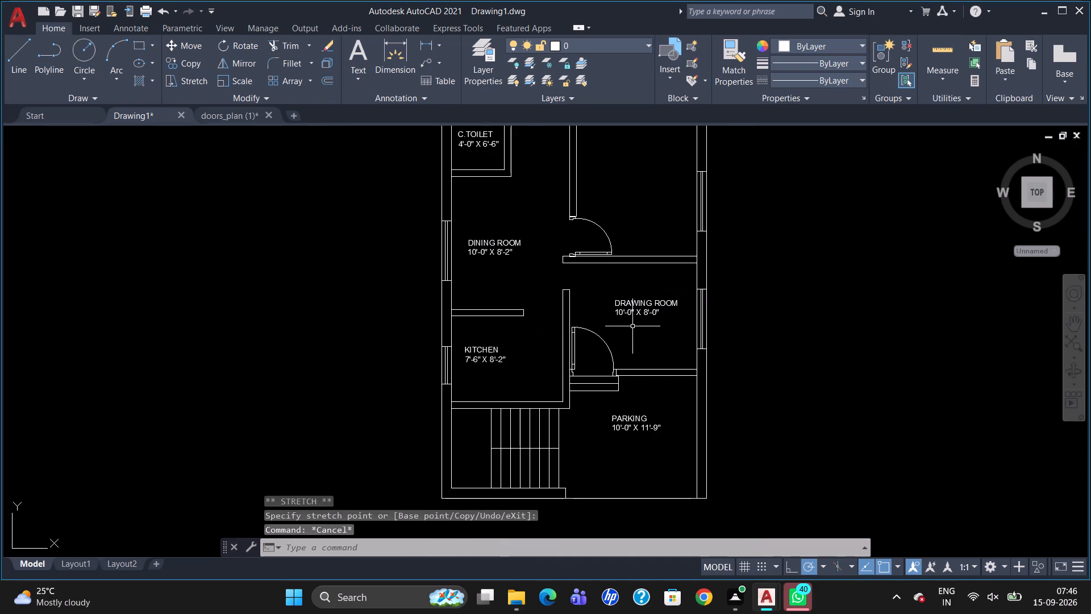
pyautogui.scroll(-1, 634, 340)
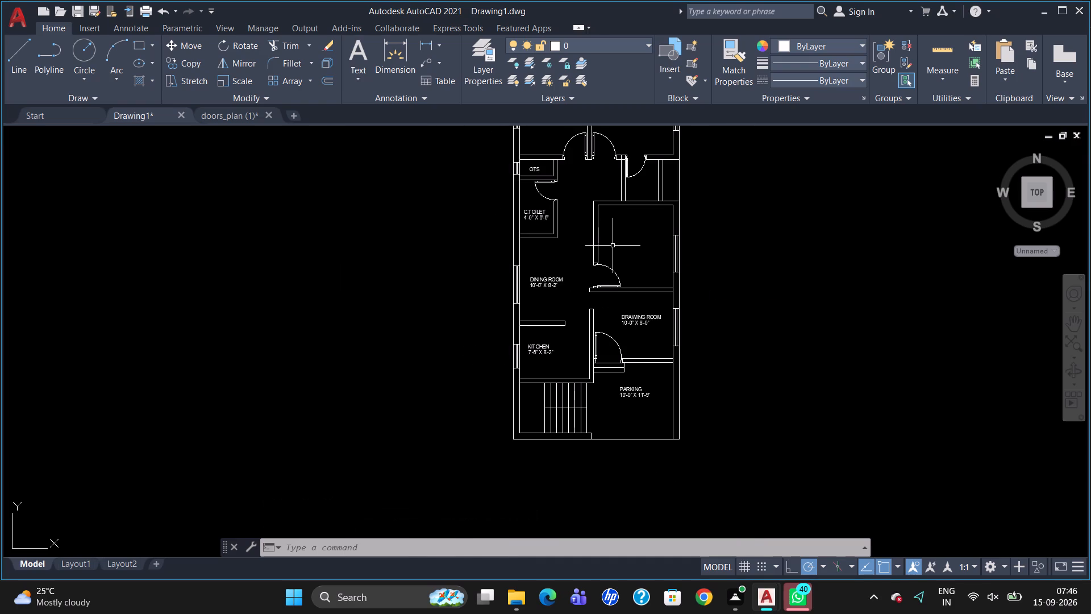
pyautogui.press('t')
pyautogui.press('Return')
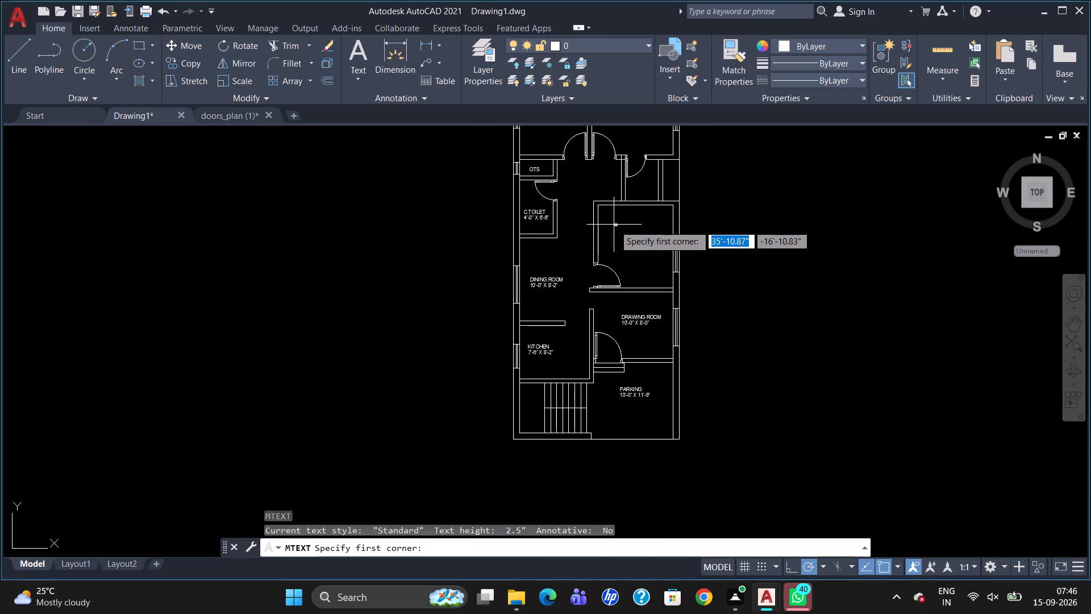
pyautogui.click(615, 229)
pyautogui.click(652, 264)
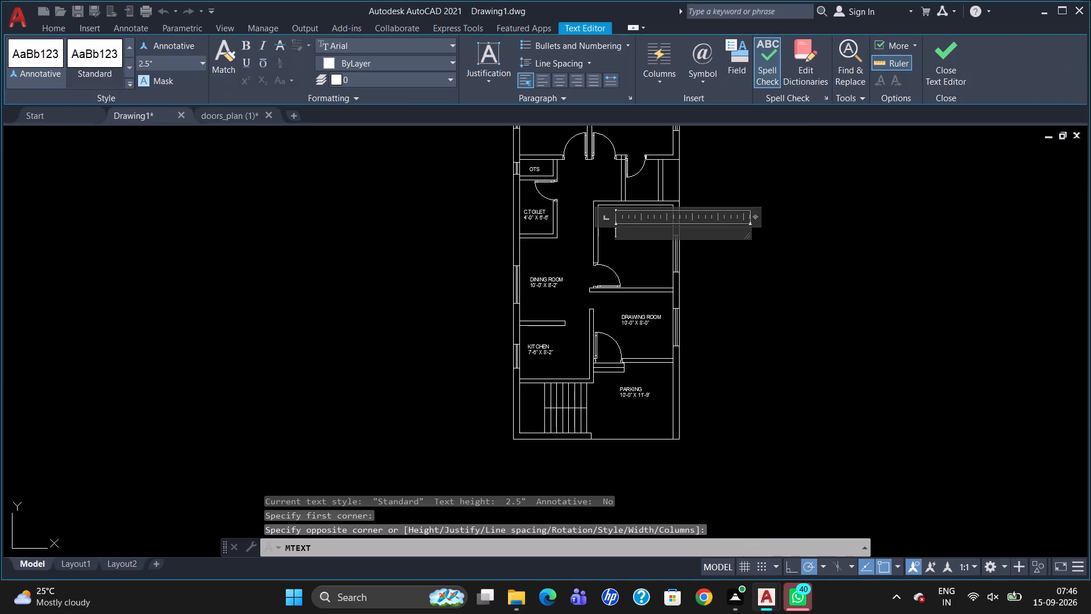
pyautogui.click(147, 58)
pyautogui.press('BackSpace')
pyautogui.press('5')
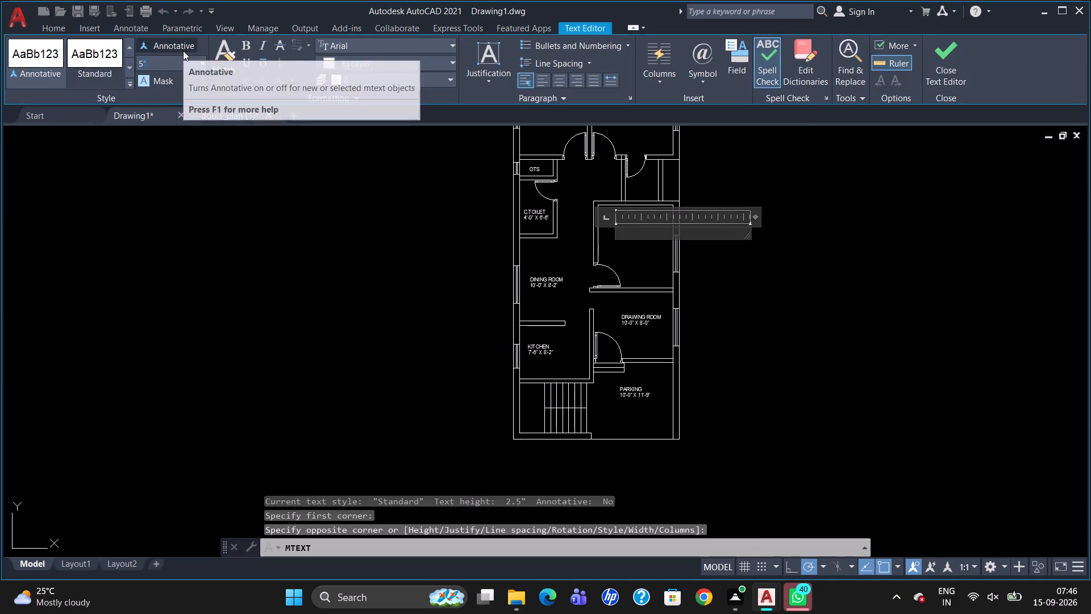
pyautogui.press('Return')
pyautogui.write('BEDROOM')
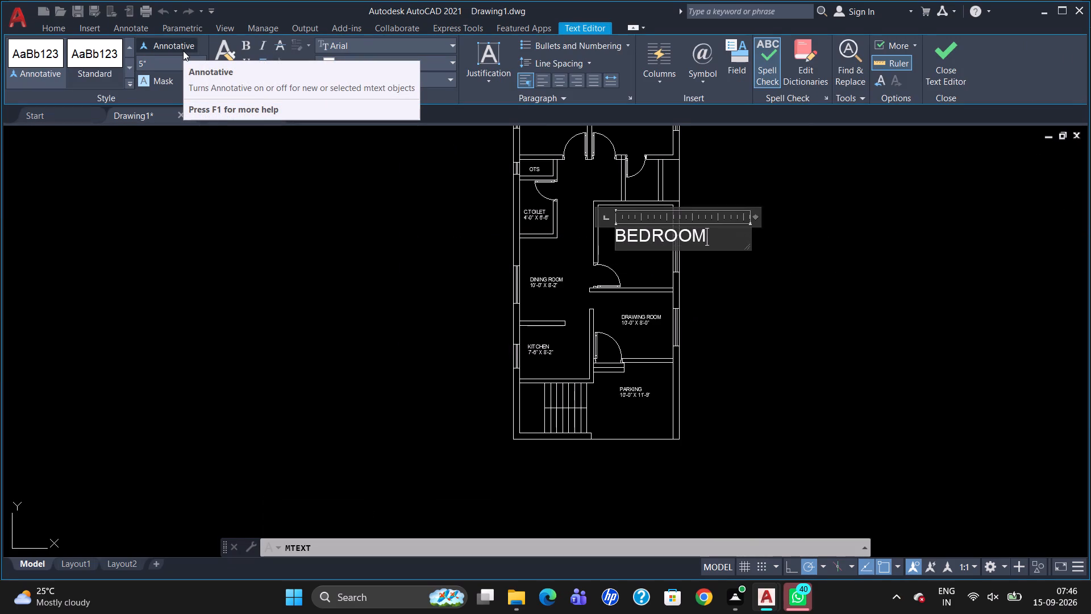
pyautogui.press('Return')
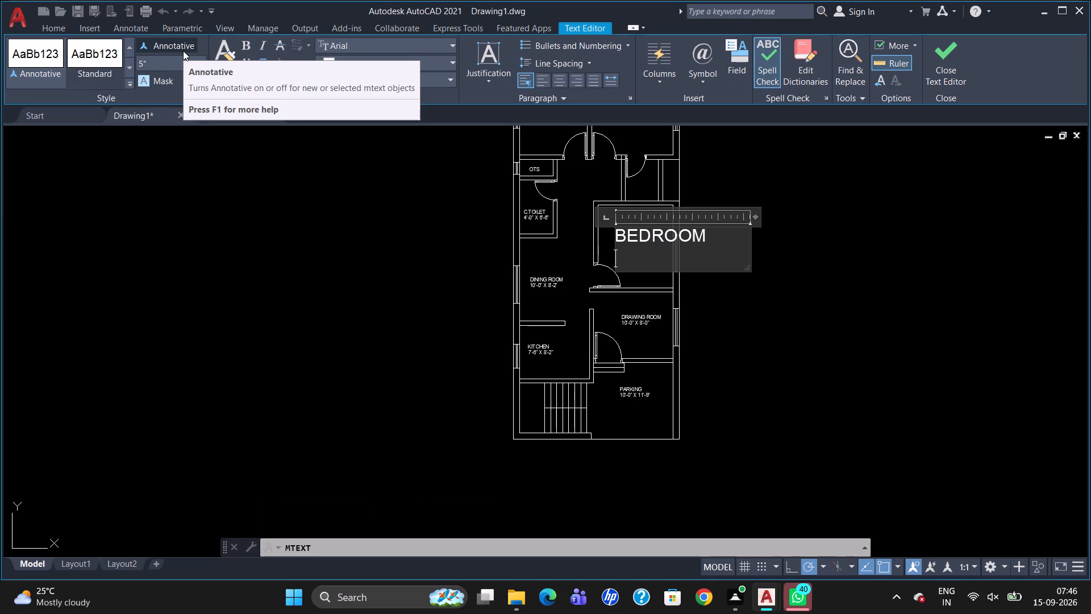
pyautogui.write('10\'-0" X 9\'-0"')
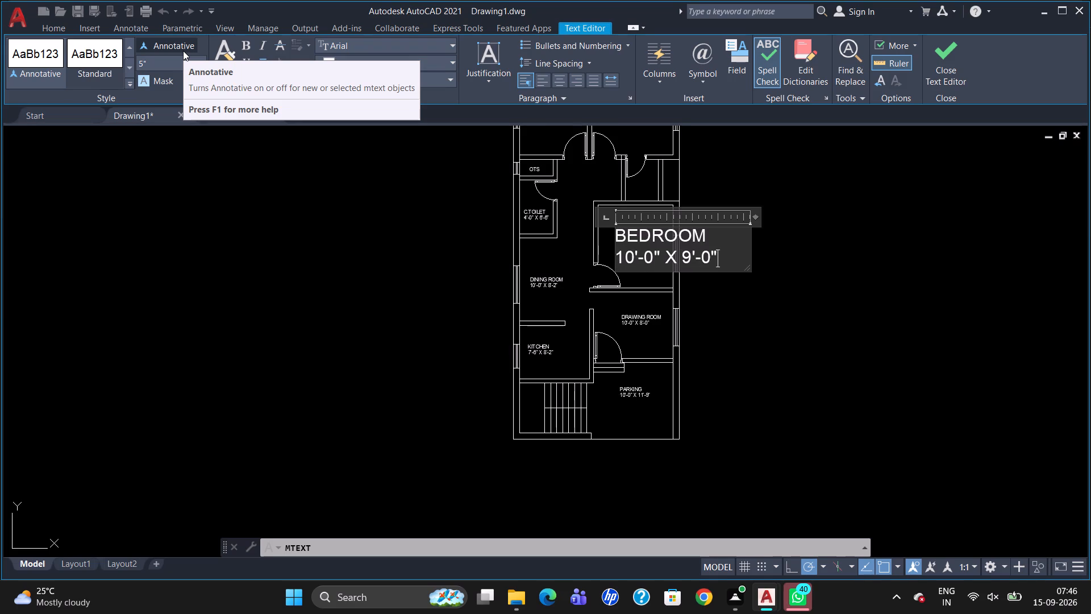
pyautogui.click(431, 218)
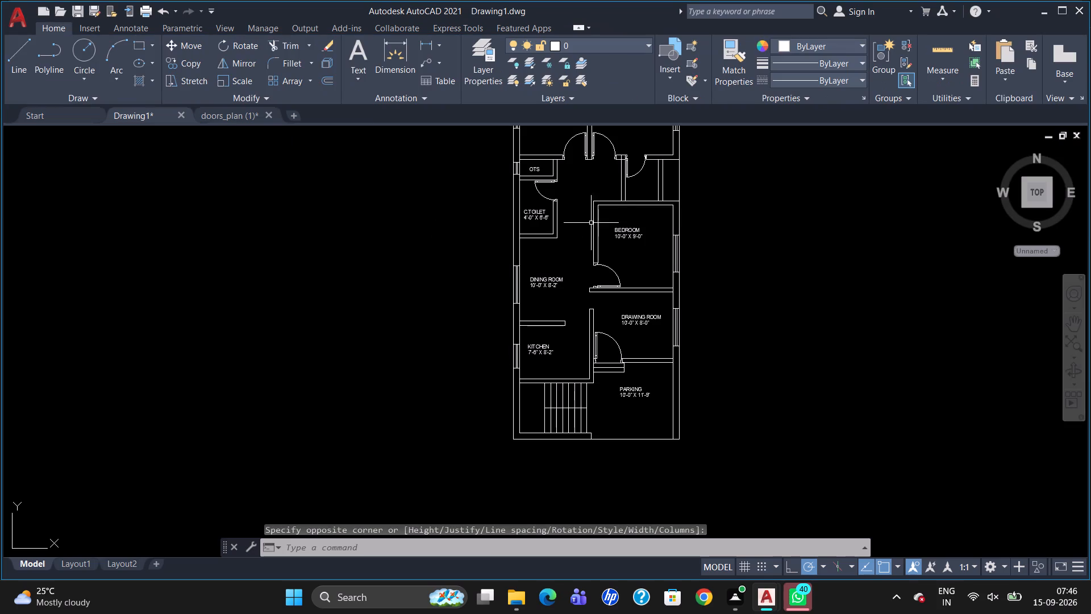
# Reposition the new BEDROOM label nearer the middle of its room.
pyautogui.scroll(2, 640, 153)
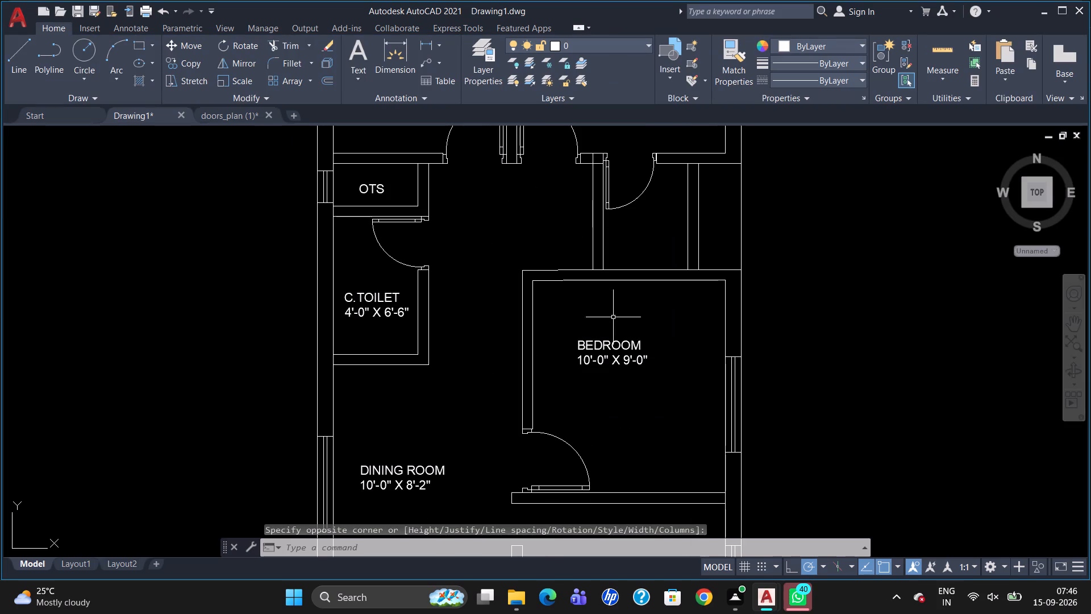
pyautogui.click(608, 340)
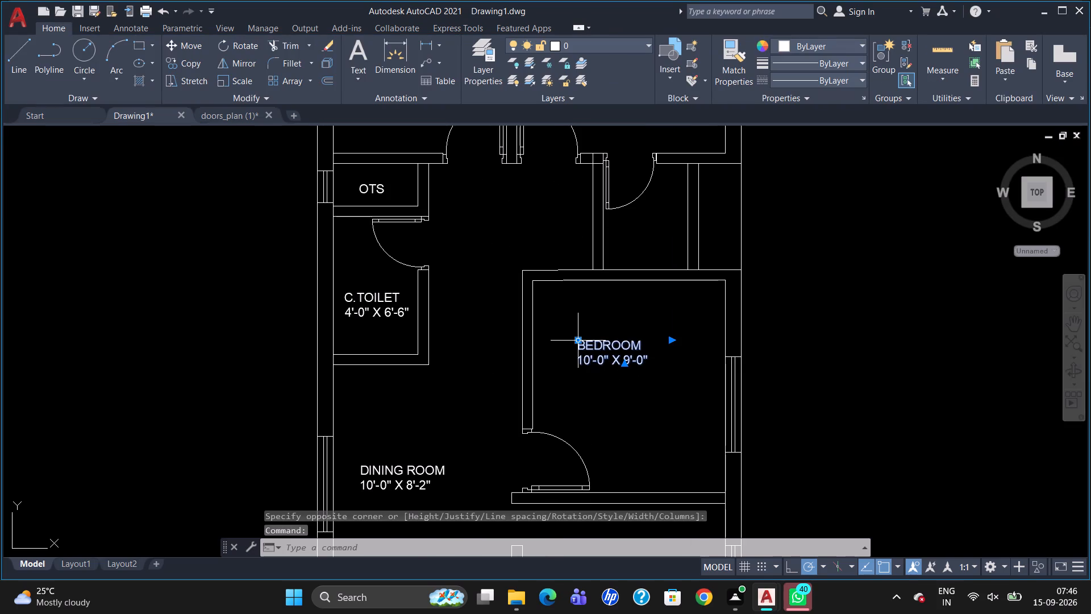
pyautogui.click(576, 339)
pyautogui.click(599, 354)
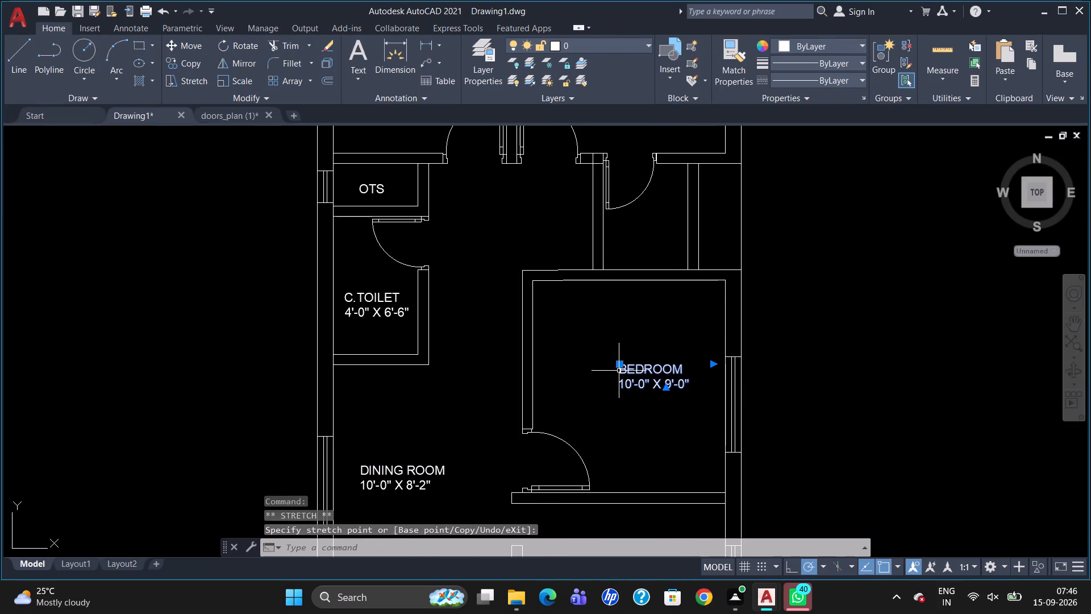
pyautogui.click(622, 365)
pyautogui.click(604, 355)
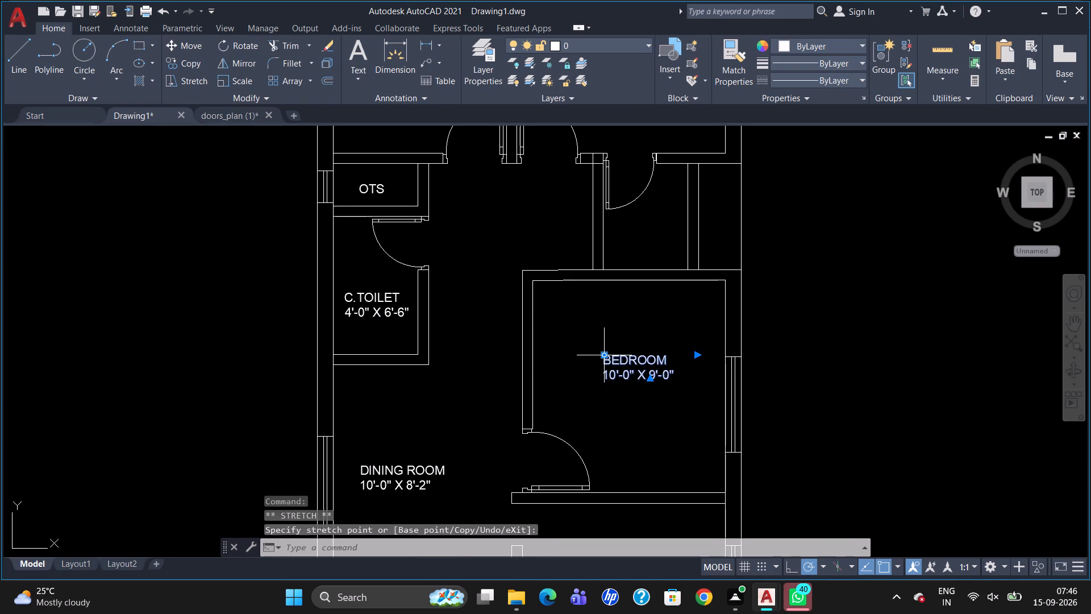
pyautogui.press('Escape')
# Start a multiline text label below the door in the small room above this bedroom, with 5" text height and the name C.BATH.
pyautogui.scroll(-2, 625, 404)
pyautogui.scroll(1, 655, 327)
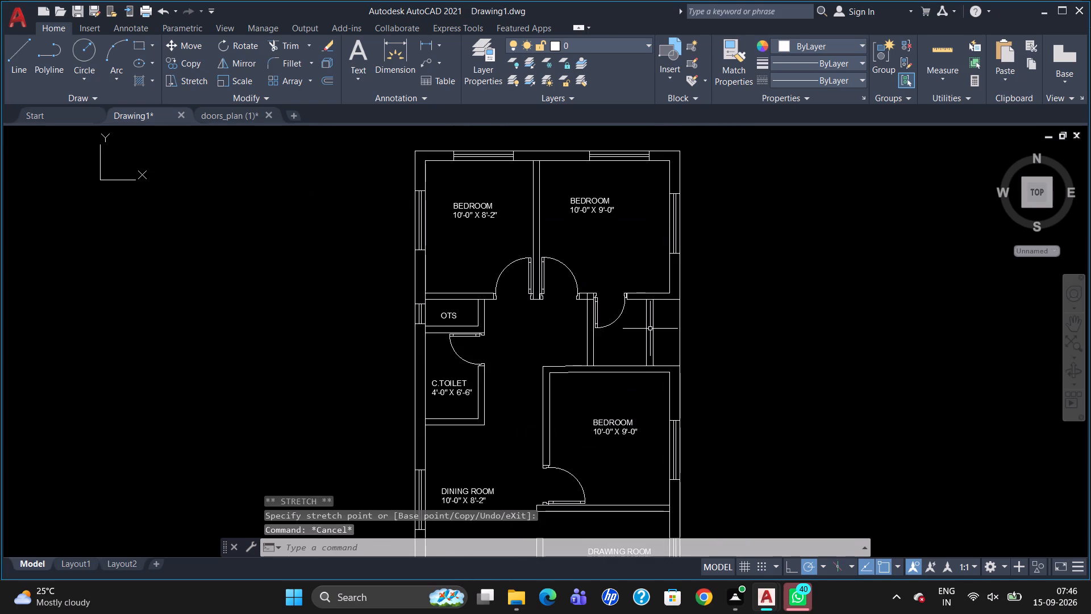
pyautogui.press('y')
pyautogui.press('BackSpace')
pyautogui.press('t')
pyautogui.press('Return')
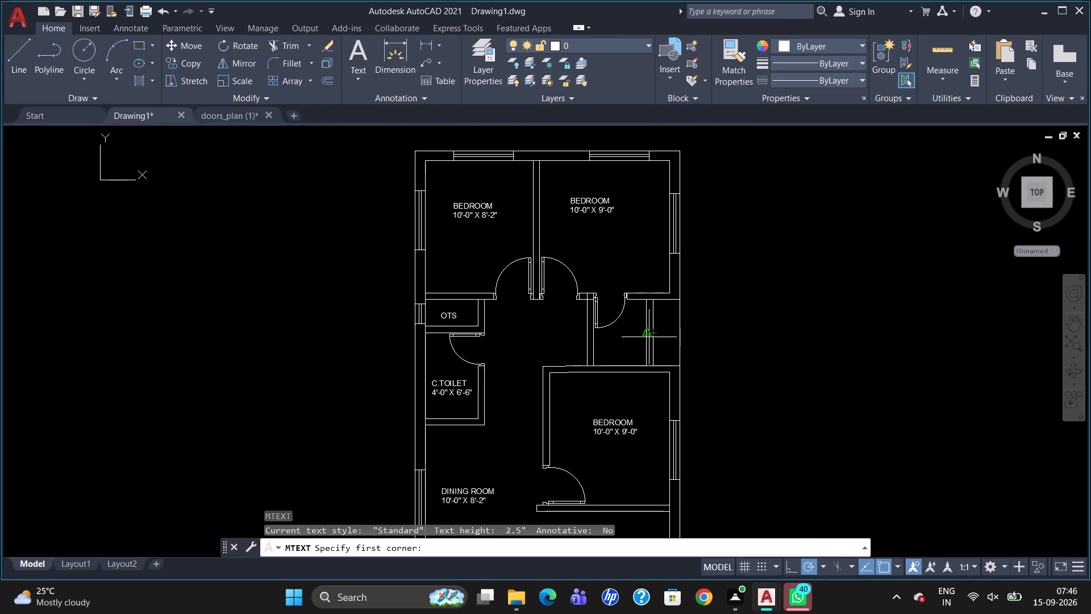
pyautogui.scroll(1, 648, 338)
pyautogui.scroll(1, 564, 342)
pyautogui.moveTo(571, 330); pyautogui.dragTo(576, 342)
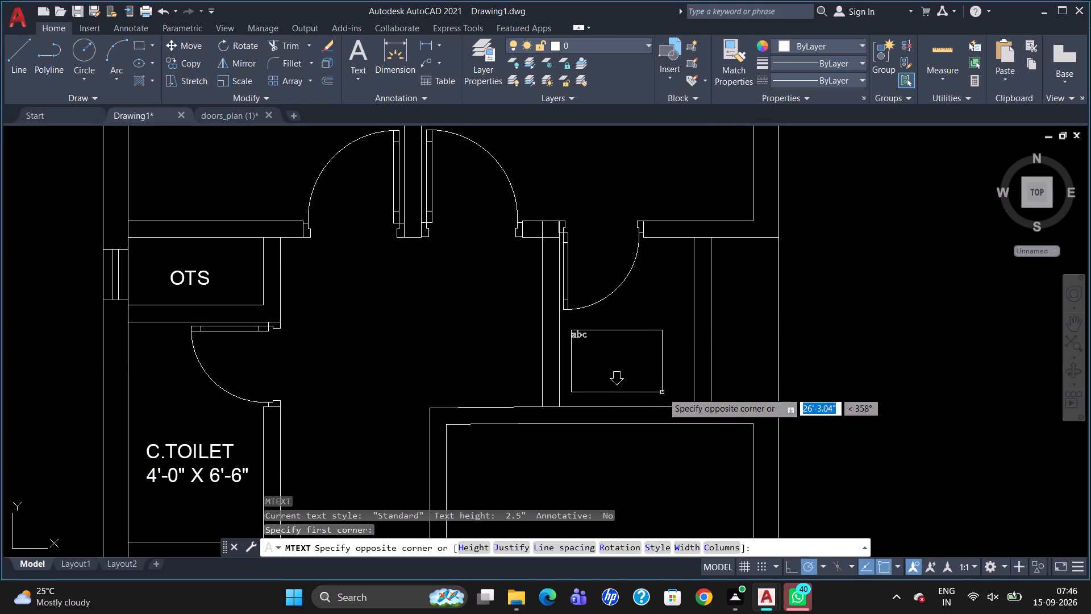
pyautogui.click(683, 388)
pyautogui.click(163, 65)
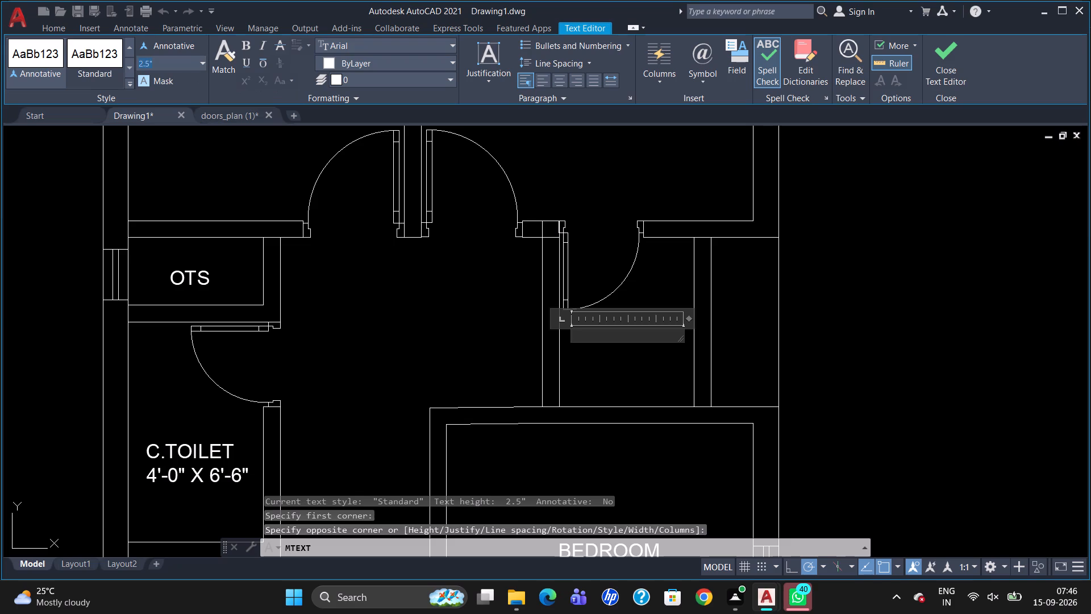
pyautogui.press('BackSpace')
pyautogui.press('5')
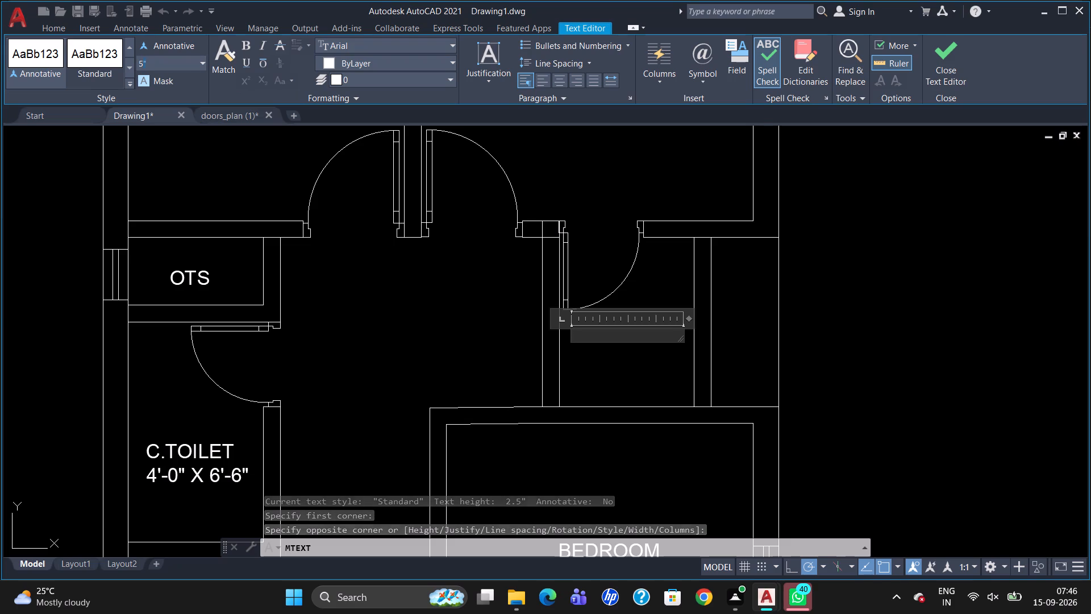
pyautogui.press('Return')
pyautogui.write('C.')
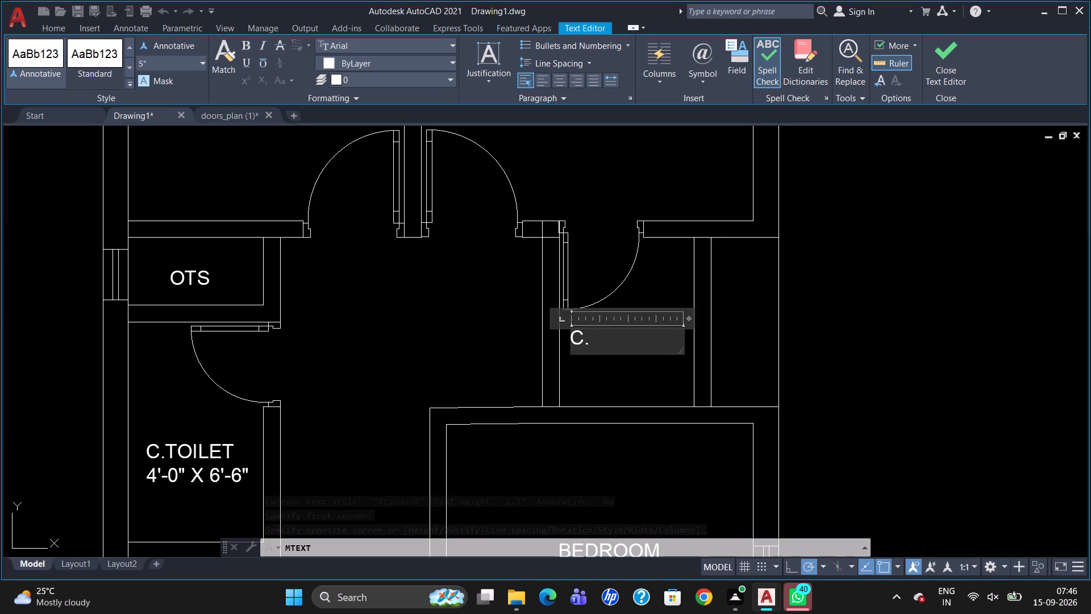
pyautogui.write('BATH')
# Add the size 4'-0" X 5'-0" below C.BATH and finish the label.
pyautogui.press('Return')
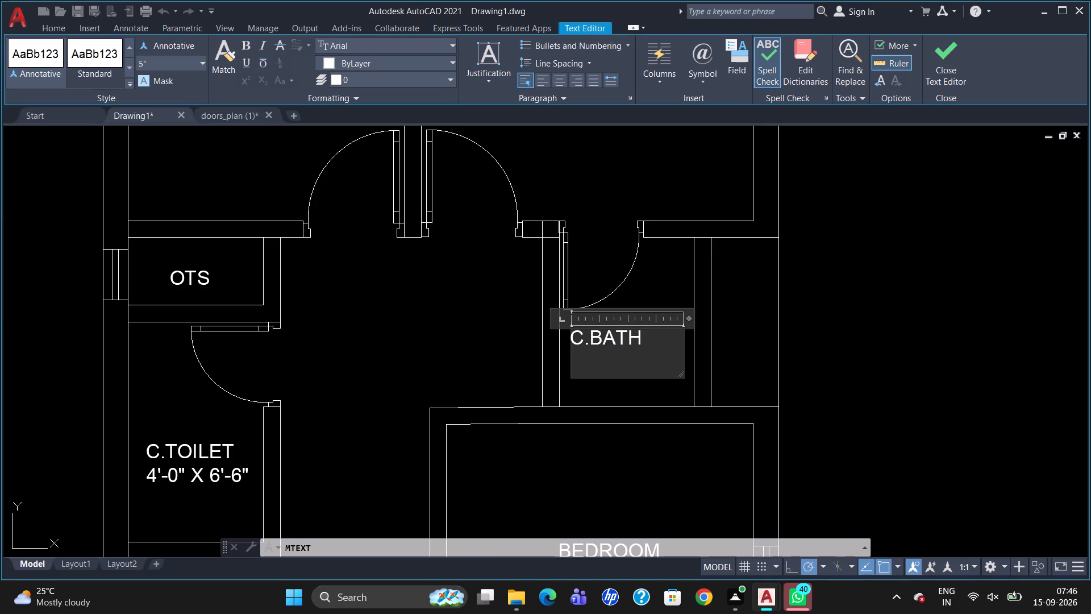
pyautogui.write('4\'-0" X 5\'-0')
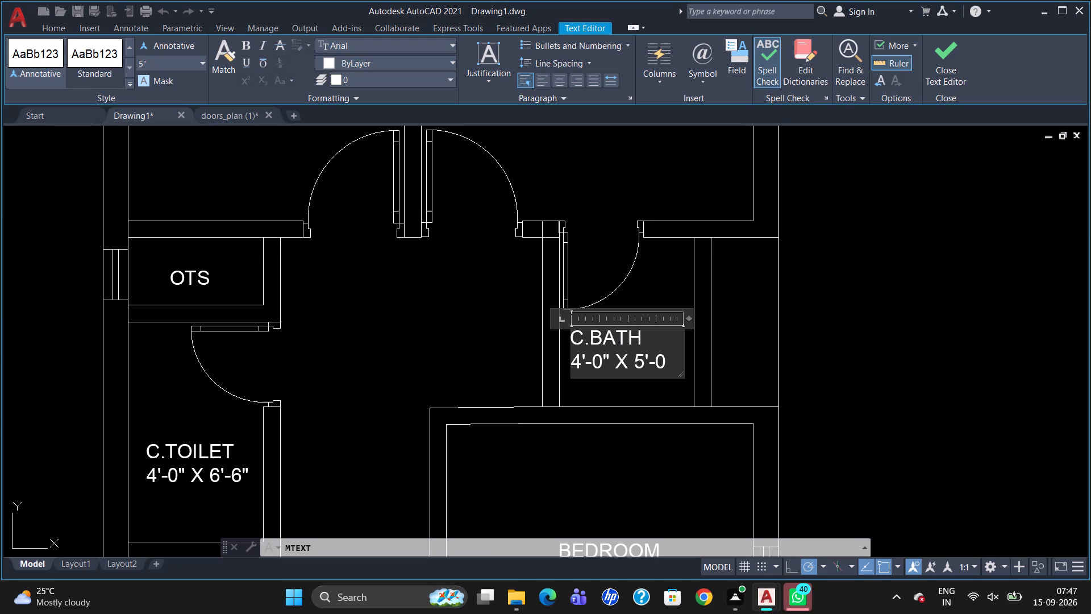
pyautogui.hotkey('shift', '"')
pyautogui.click(411, 127)
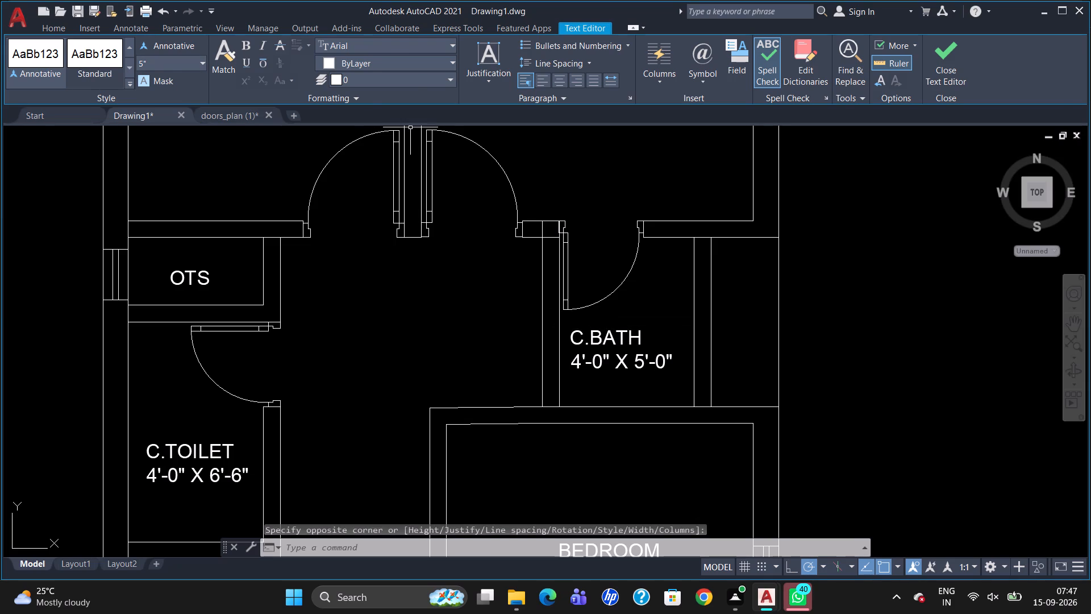
# Label the narrow space between C.BATH and the outer wall OTS in 5" high multiline text.
pyautogui.press('t')
pyautogui.press('Return')
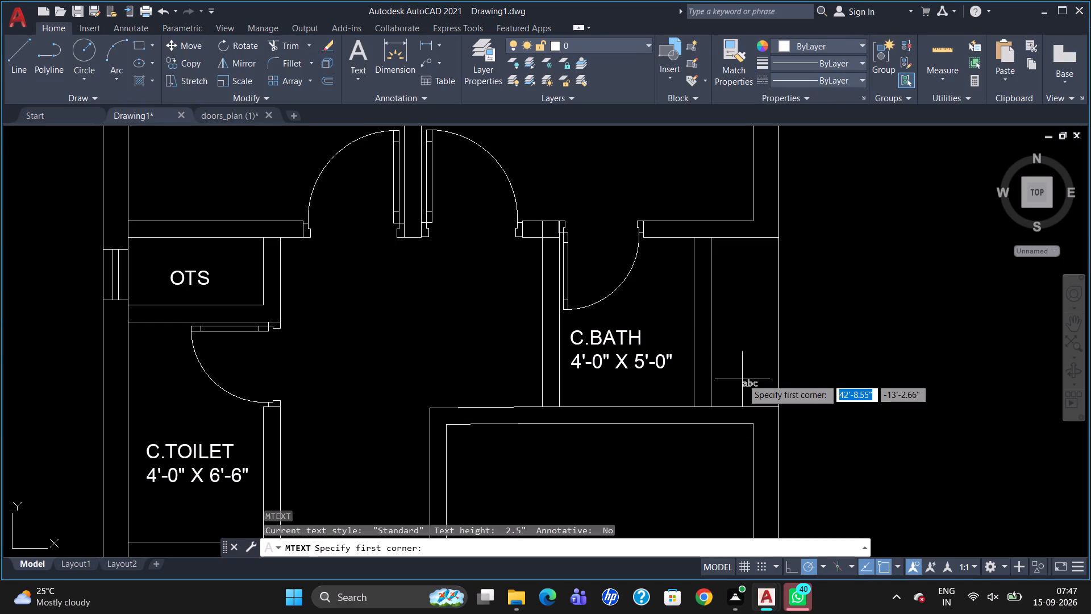
pyautogui.scroll(2, 746, 355)
pyautogui.moveTo(680, 258); pyautogui.dragTo(686, 280)
pyautogui.click(774, 345)
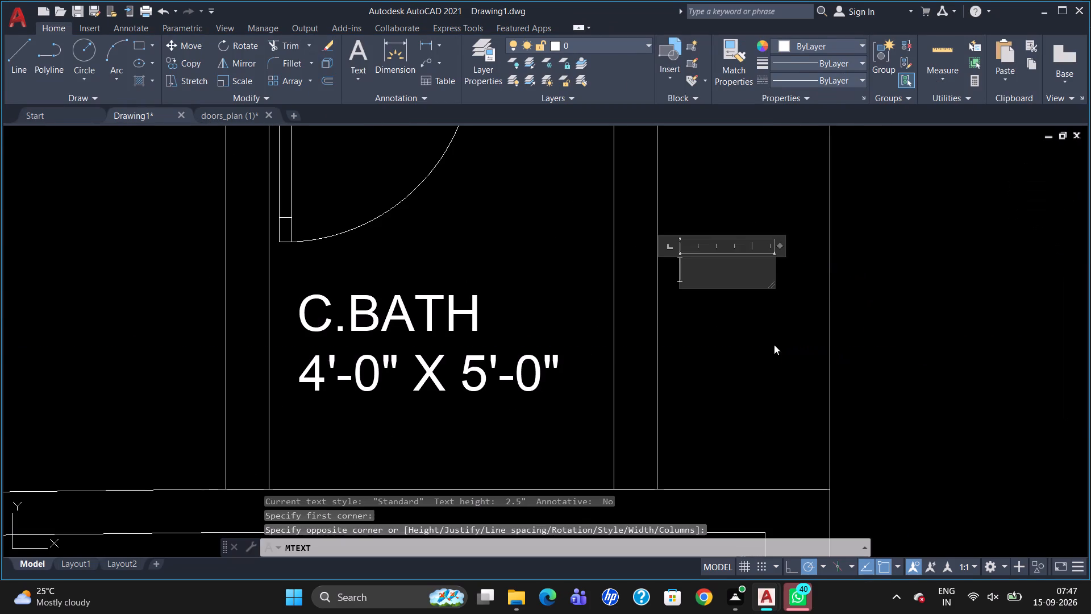
pyautogui.click(183, 57)
pyautogui.press('BackSpace')
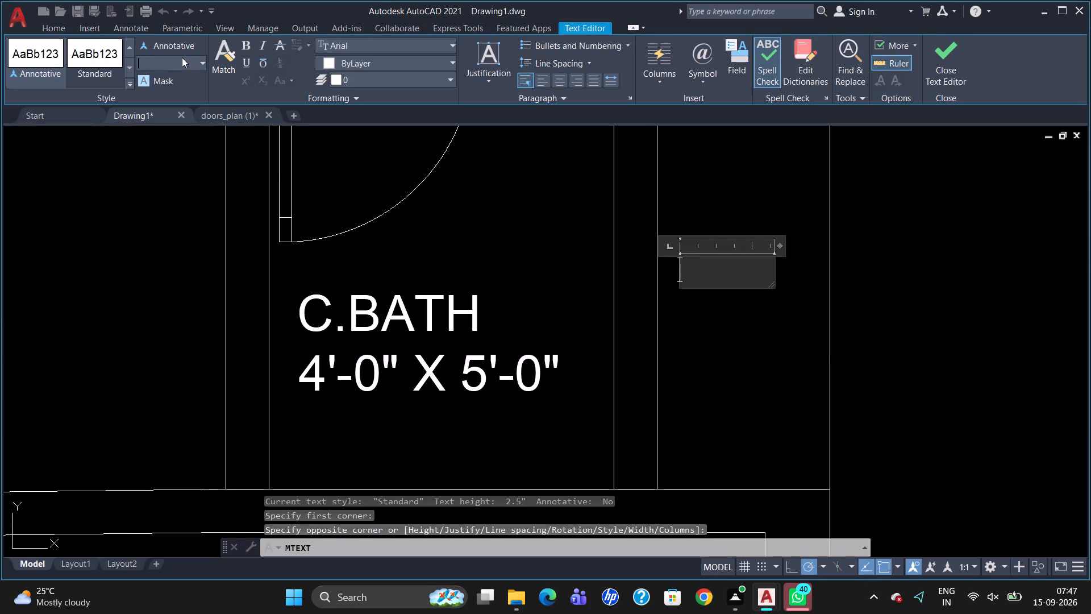
pyautogui.press('5')
pyautogui.press('Return')
pyautogui.write('OT')
pyautogui.press('s')
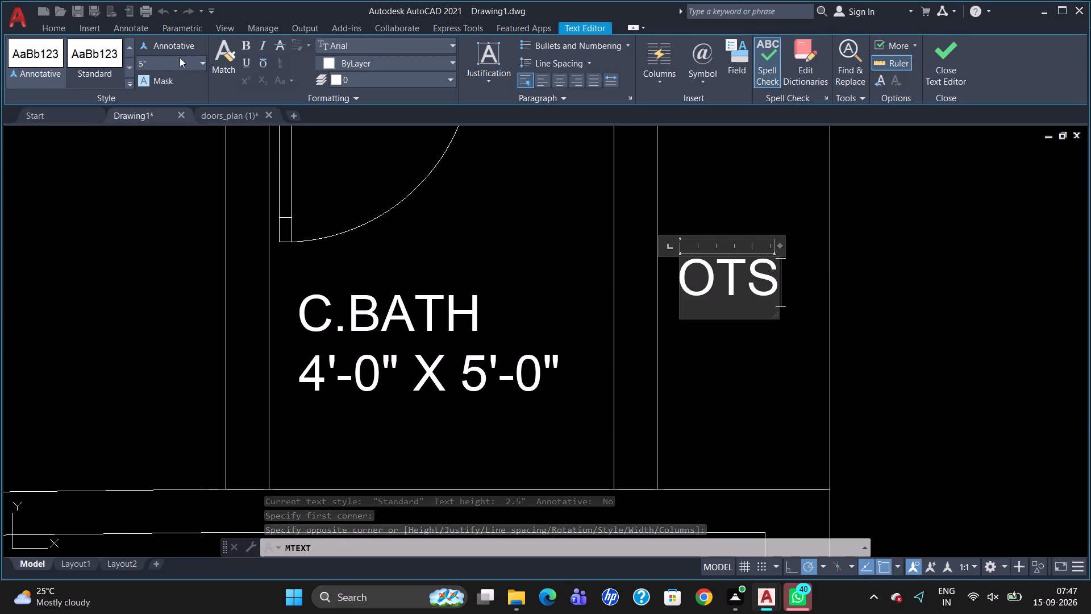
pyautogui.click(431, 315)
pyautogui.press('Escape')
pyautogui.scroll(-3, 646, 285)
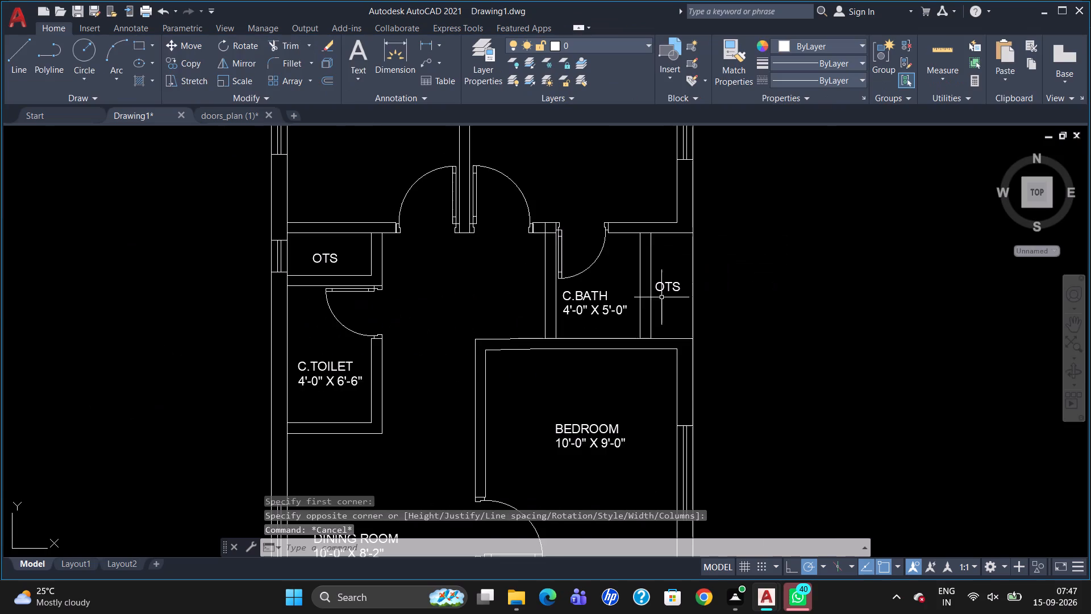
# Draw a 4'-6" by 6" rectangle in the empty area outside the plan, beside the OTS next to C.BATH.
pyautogui.scroll(-1, 730, 298)
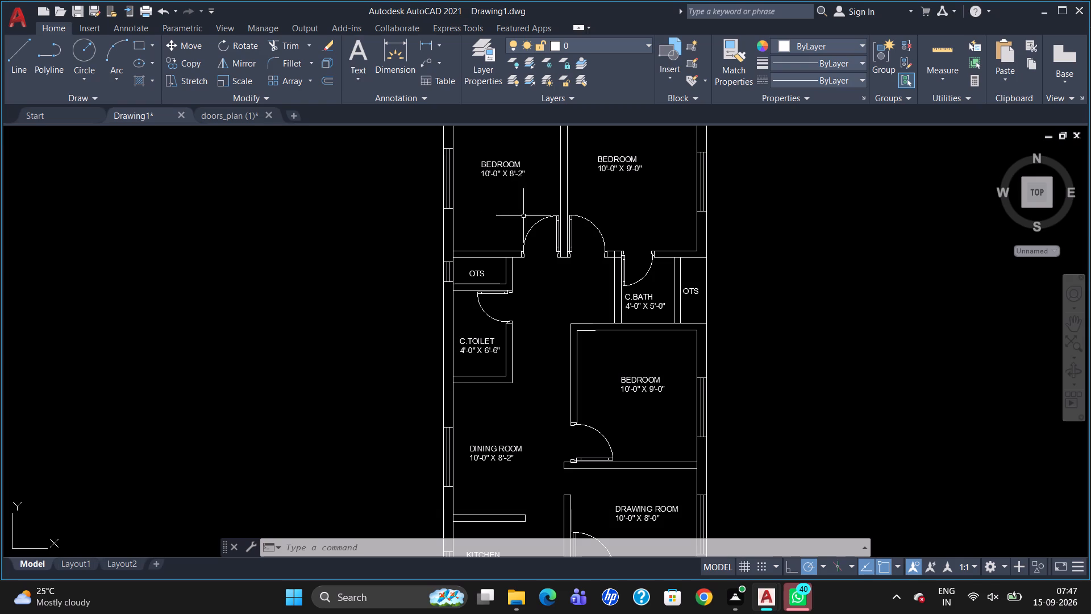
pyautogui.press('t')
pyautogui.press('BackSpace')
pyautogui.press('r')
pyautogui.write('EC')
pyautogui.press('Return')
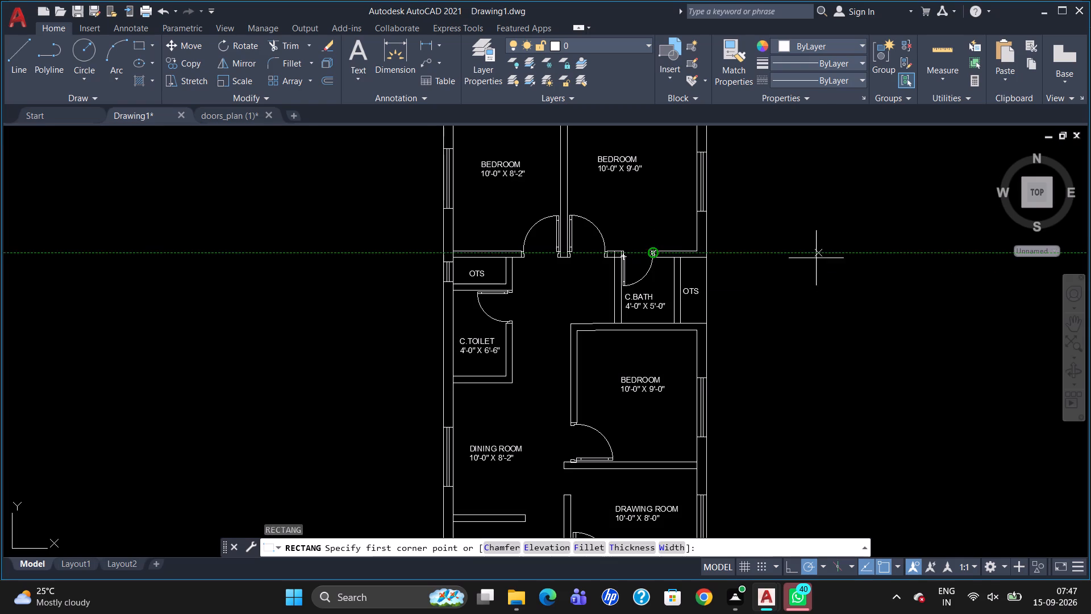
pyautogui.click(810, 255)
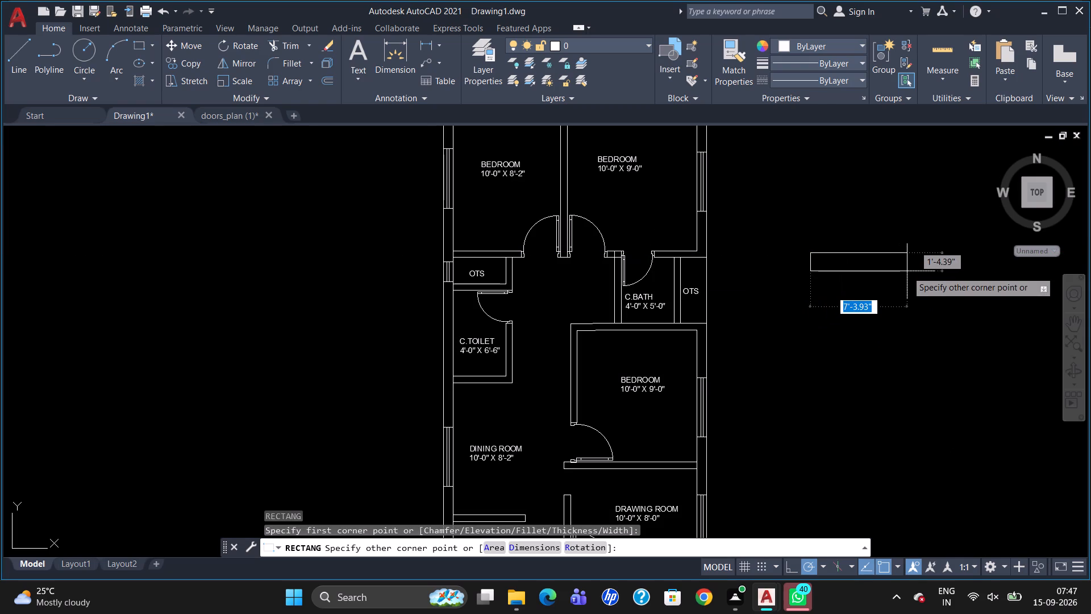
pyautogui.write('54')
pyautogui.press('Tab')
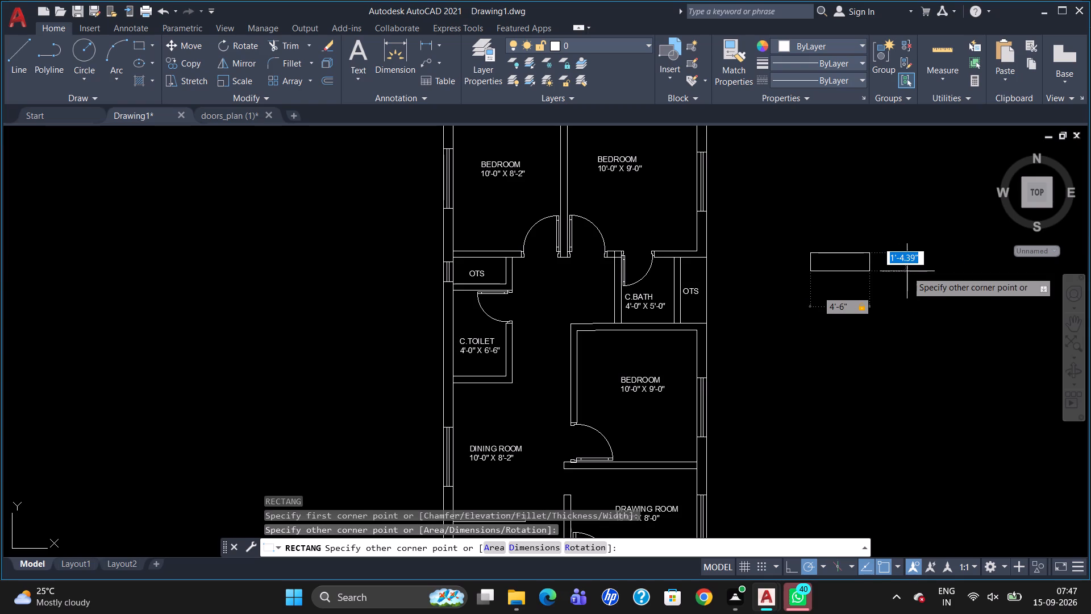
pyautogui.press('6')
pyautogui.press('Return')
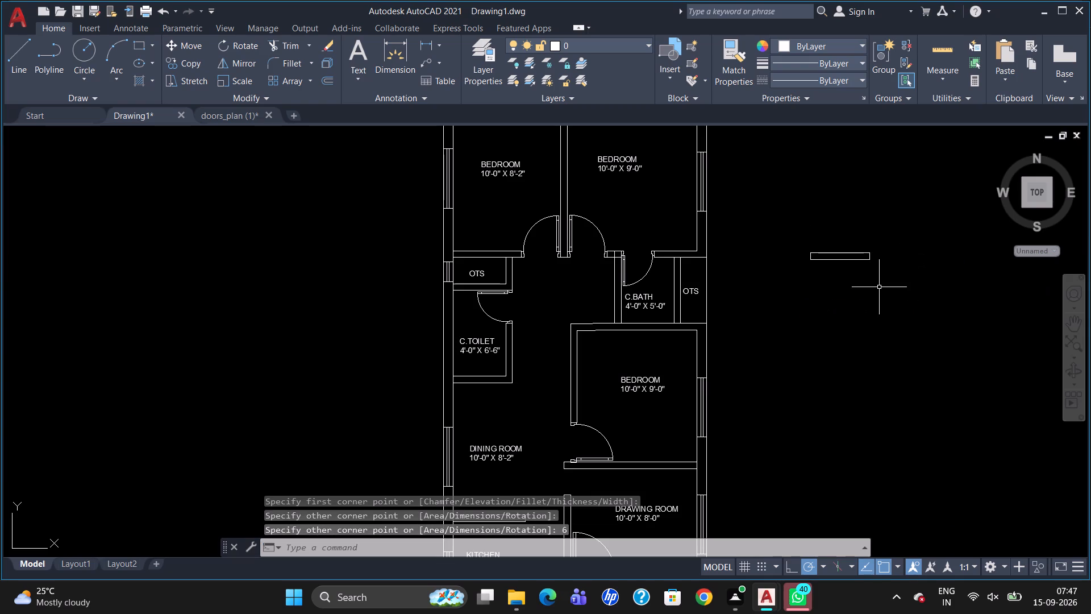
# Draw a line lengthwise through the middle of the new rectangle, between the midpoints of its short sides.
pyautogui.press('l')
pyautogui.press('Return')
pyautogui.scroll(3, 868, 225)
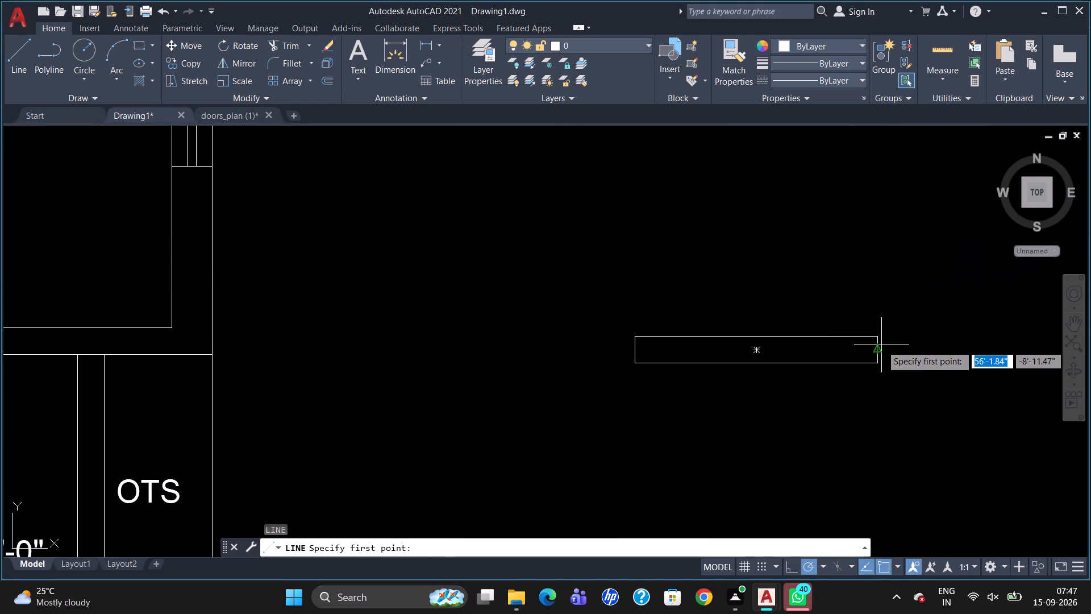
pyautogui.click(881, 345)
pyautogui.click(634, 349)
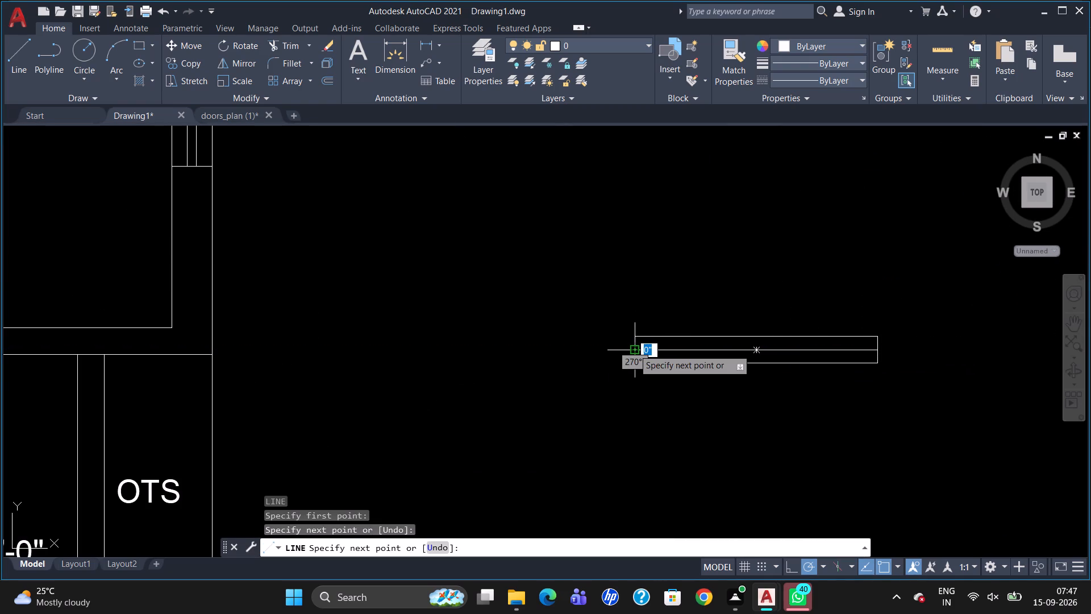
pyautogui.press('Escape')
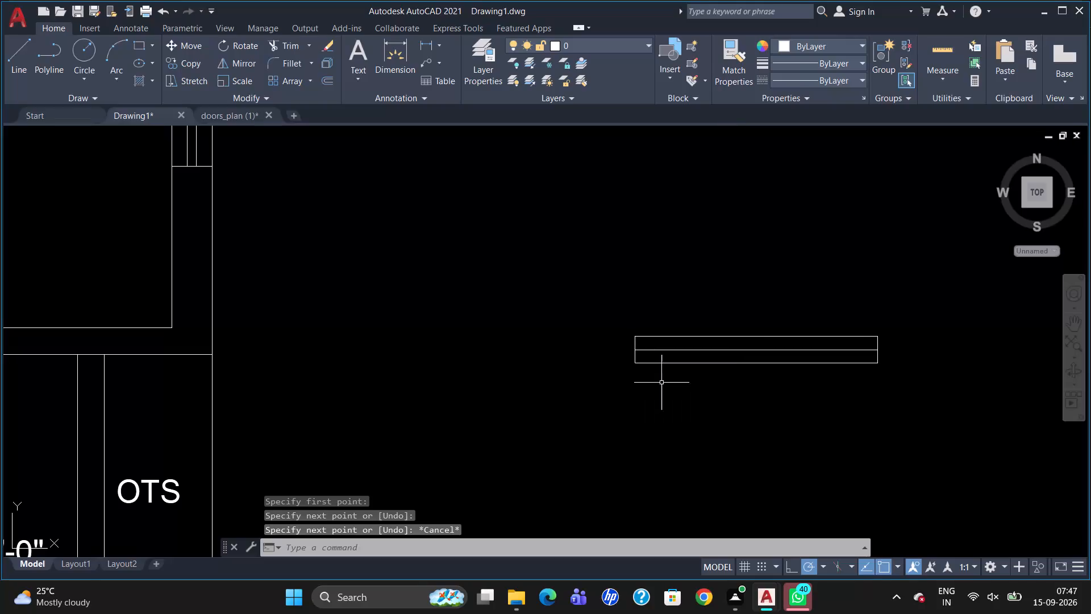
# Group the rectangle and its centre line into one window symbol.
pyautogui.moveTo(892, 388); pyautogui.dragTo(765, 338)
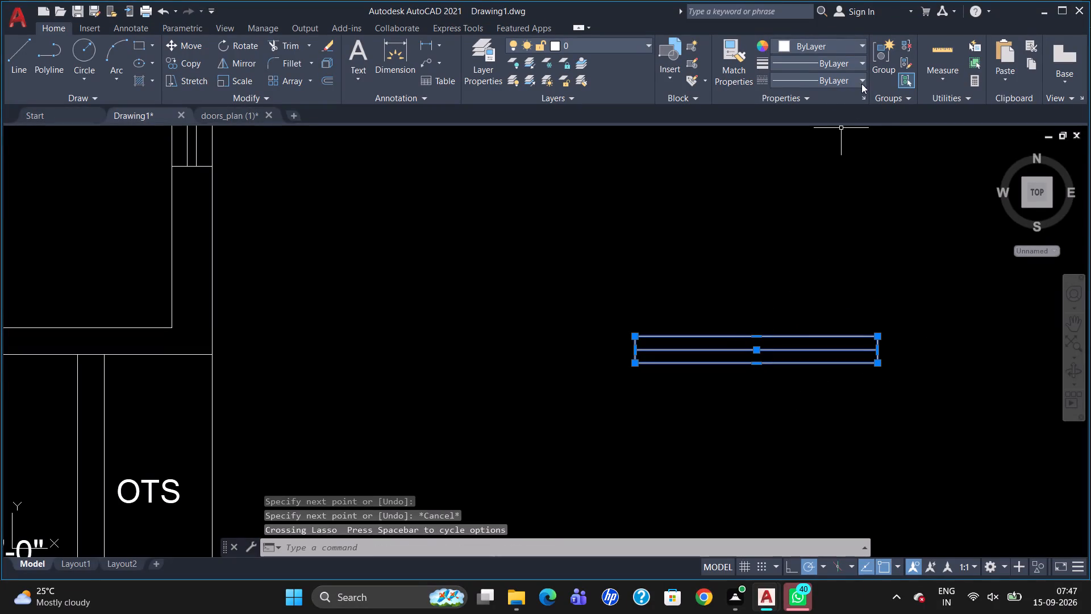
pyautogui.click(877, 67)
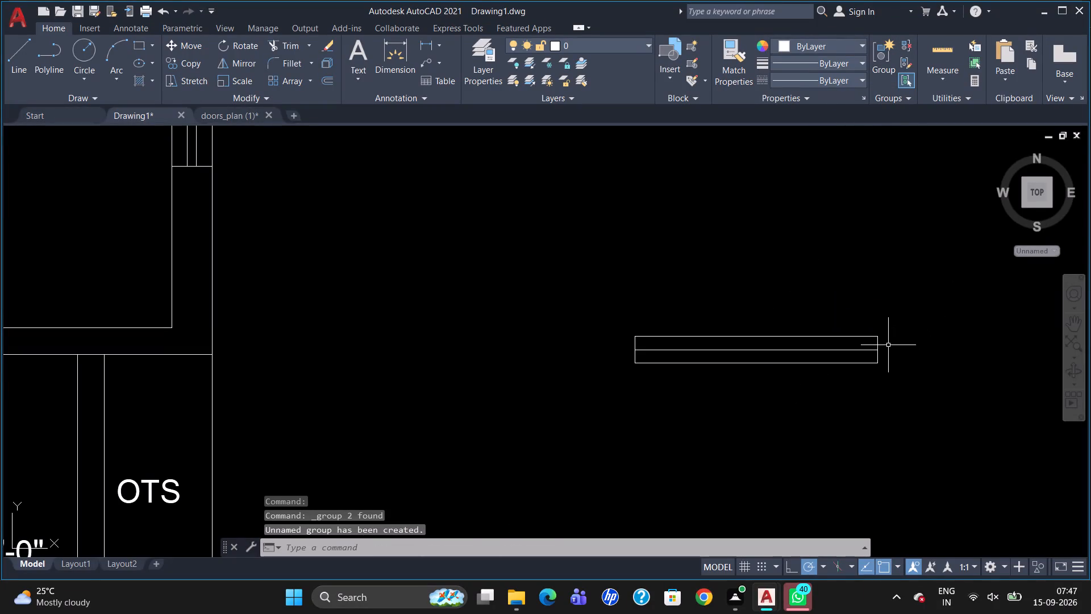
# Move the window symbol into the wall between the DRAWING ROOM and PARKING, beside the door.
pyautogui.press('m')
pyautogui.press('Return')
pyautogui.click(875, 350)
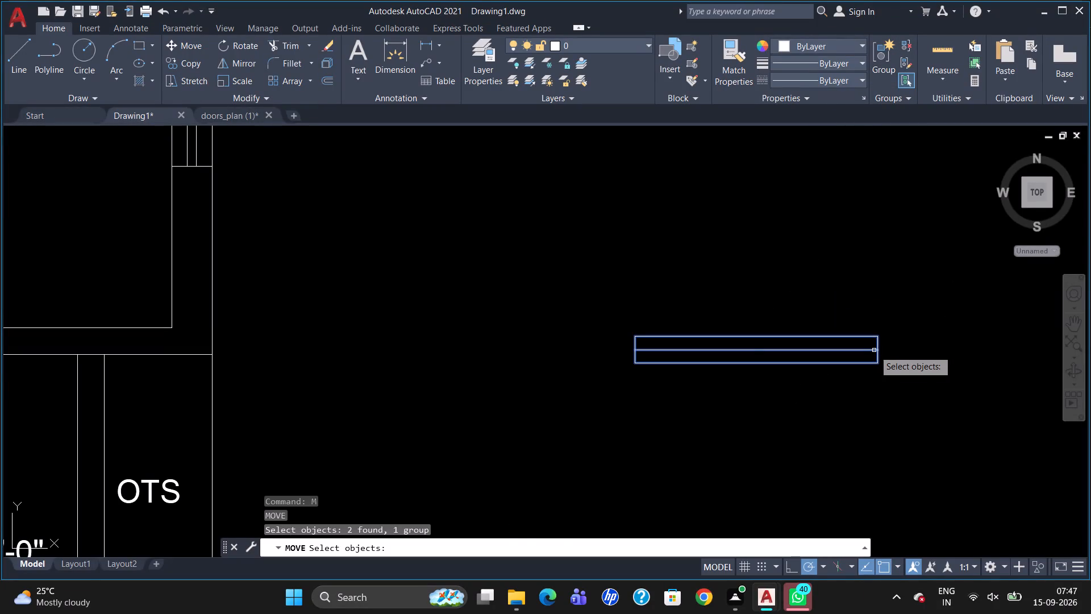
pyautogui.press('Return')
pyautogui.click(880, 334)
pyautogui.scroll(-2, 880, 287)
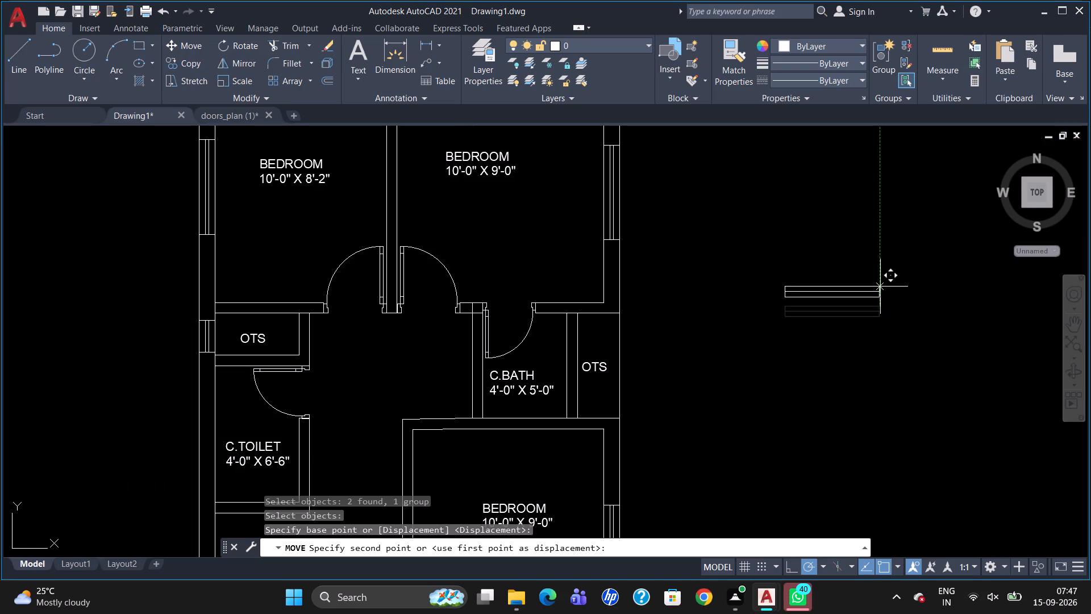
pyautogui.scroll(-2, 665, 326)
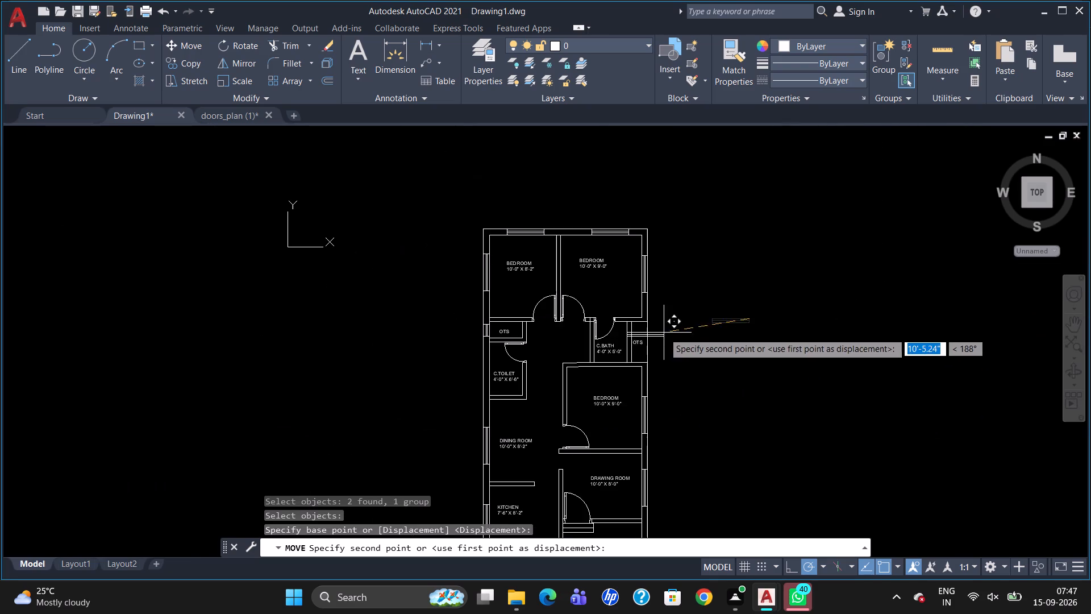
pyautogui.scroll(-2, 669, 330)
pyautogui.scroll(5, 648, 404)
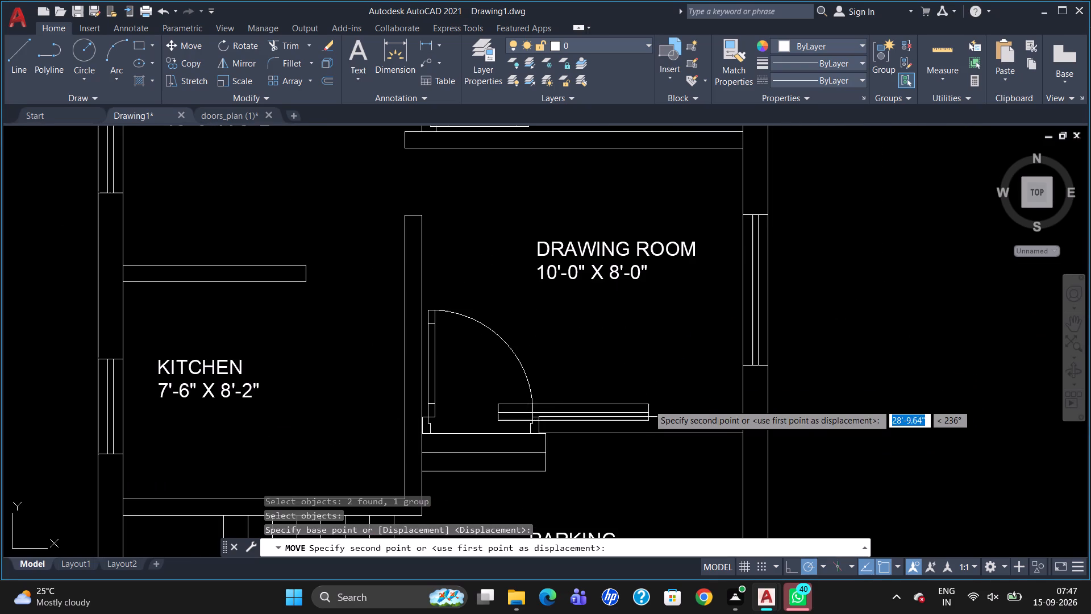
pyautogui.scroll(4, 718, 420)
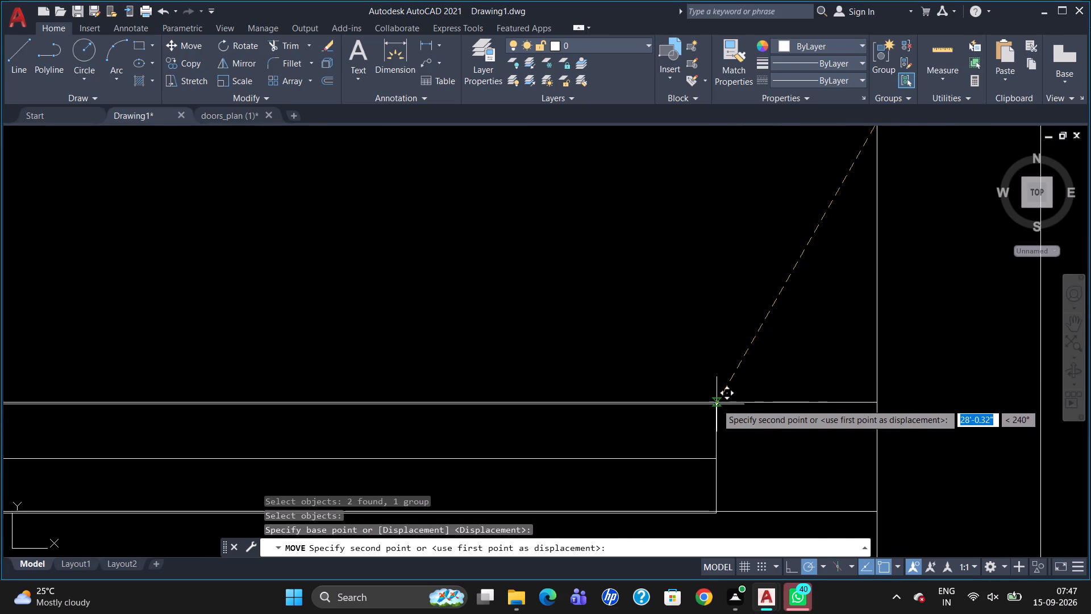
pyautogui.click(719, 403)
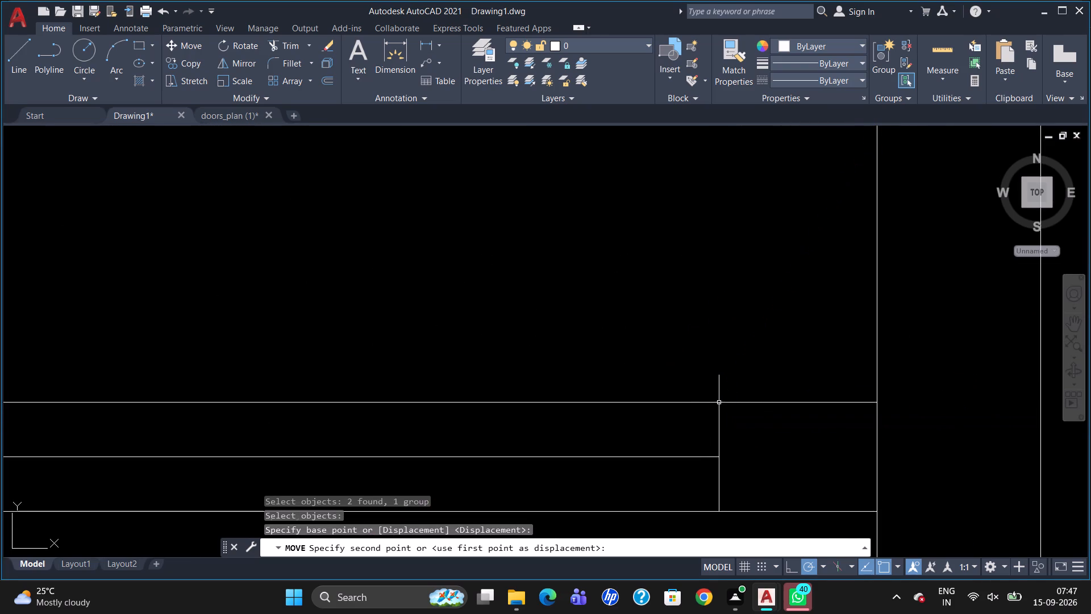
# Copy the drawing room's new window into the kitchen's lower wall, above the stairs.
pyautogui.scroll(-3, 797, 280)
pyautogui.scroll(-1, 891, 256)
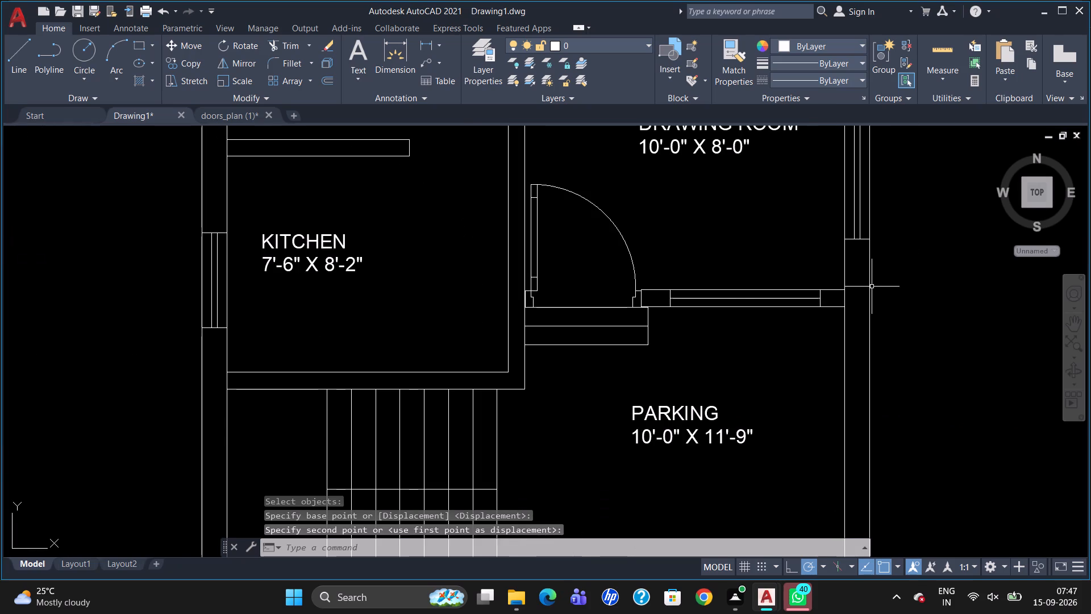
pyautogui.scroll(-1, 872, 286)
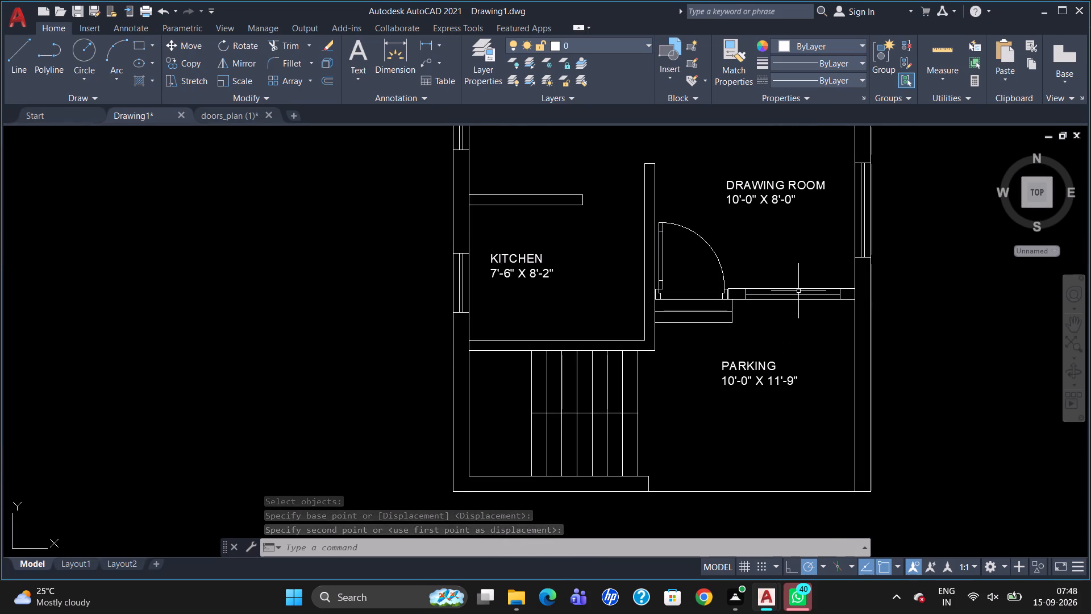
pyautogui.click(797, 295)
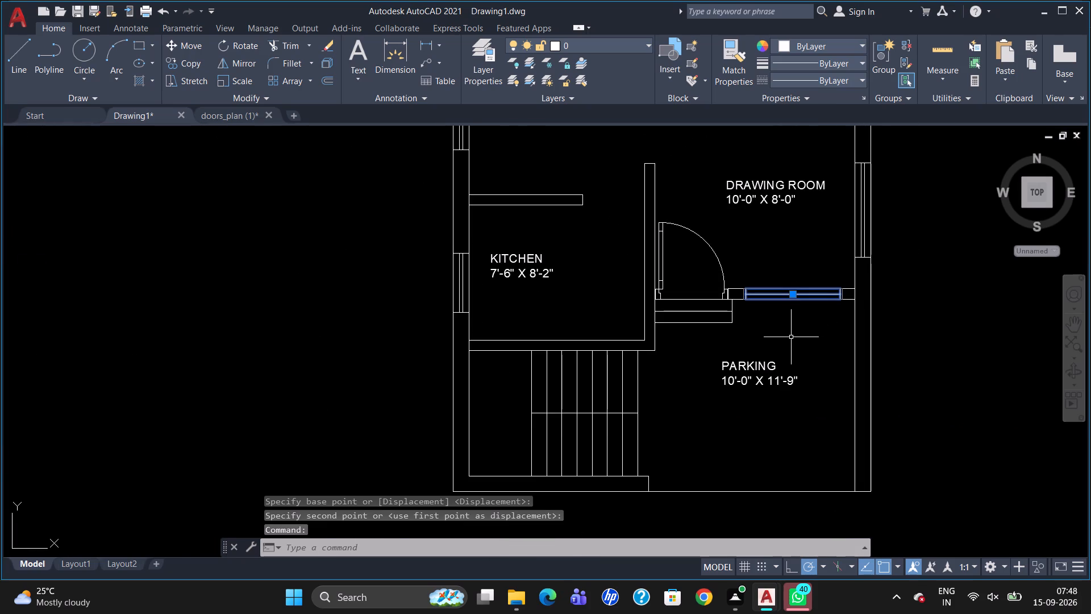
pyautogui.write('CO')
pyautogui.press('Return')
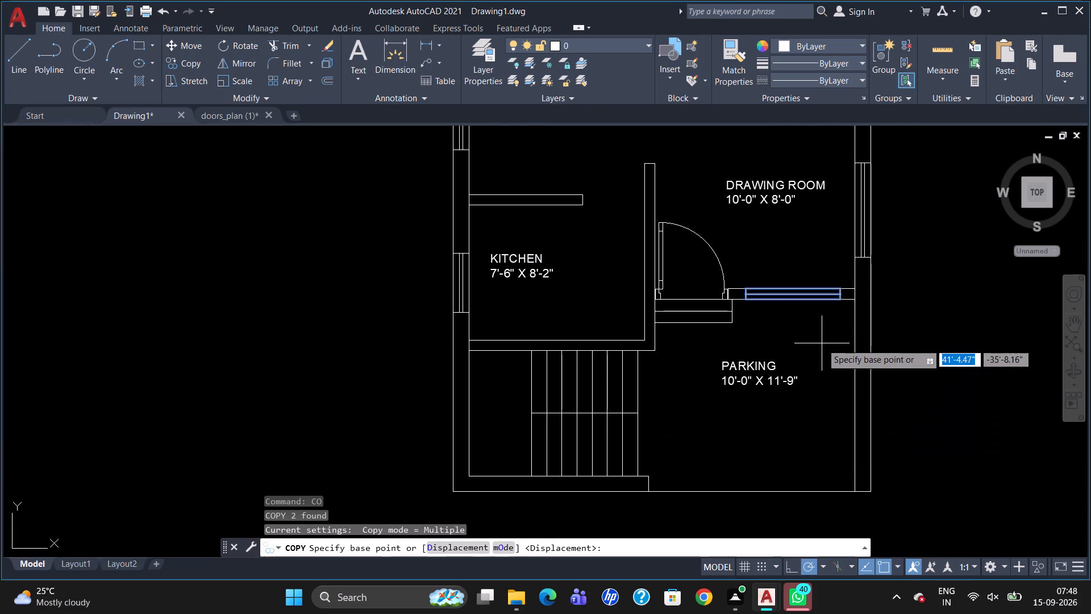
pyautogui.click(840, 291)
pyautogui.scroll(3, 655, 347)
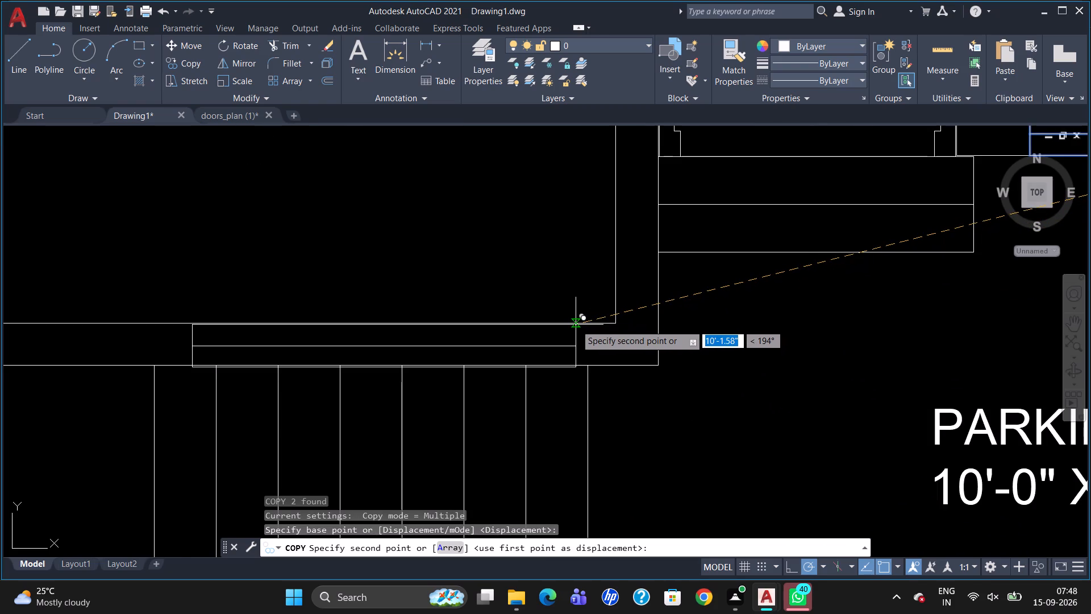
pyautogui.click(576, 324)
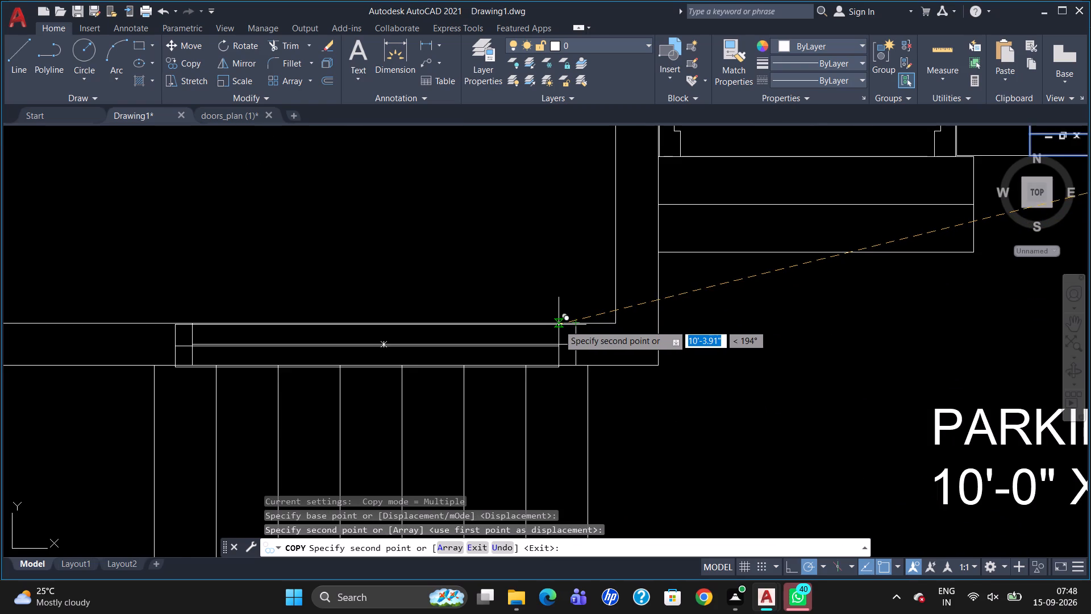
pyautogui.press('Escape')
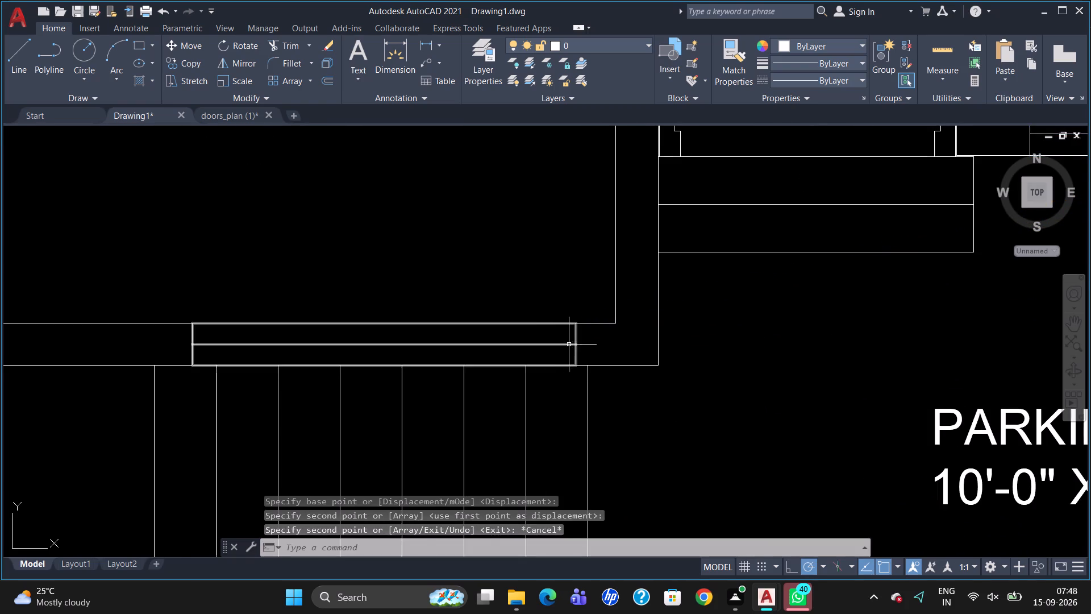
# Copy the kitchen's lower-wall window into the open PARKING area, below its label.
pyautogui.scroll(-2, 572, 350)
pyautogui.click(569, 348)
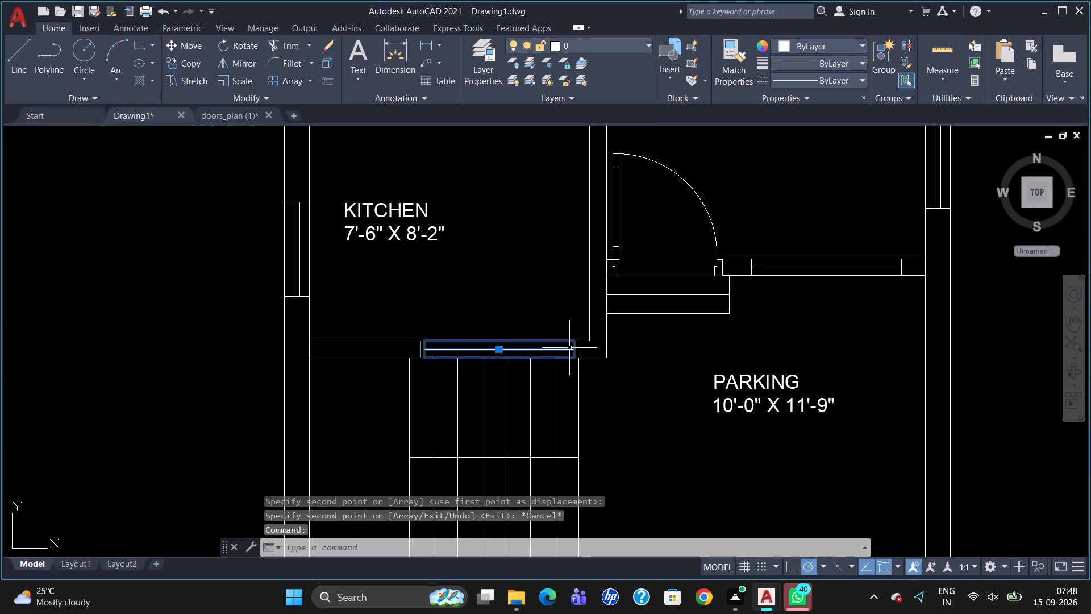
pyautogui.write('CO')
pyautogui.press('Return')
pyautogui.moveTo(569, 348); pyautogui.dragTo(589, 364)
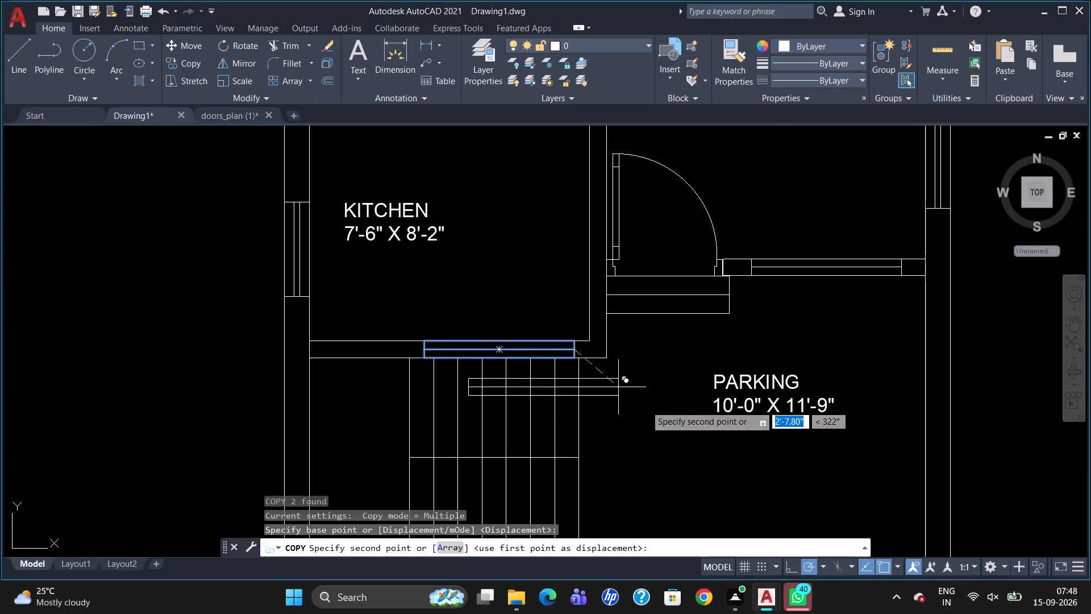
pyautogui.click(742, 444)
pyautogui.press('Escape')
# Rotate the window copy in the PARKING area 90° about its end so it stands vertical.
pyautogui.click(742, 444)
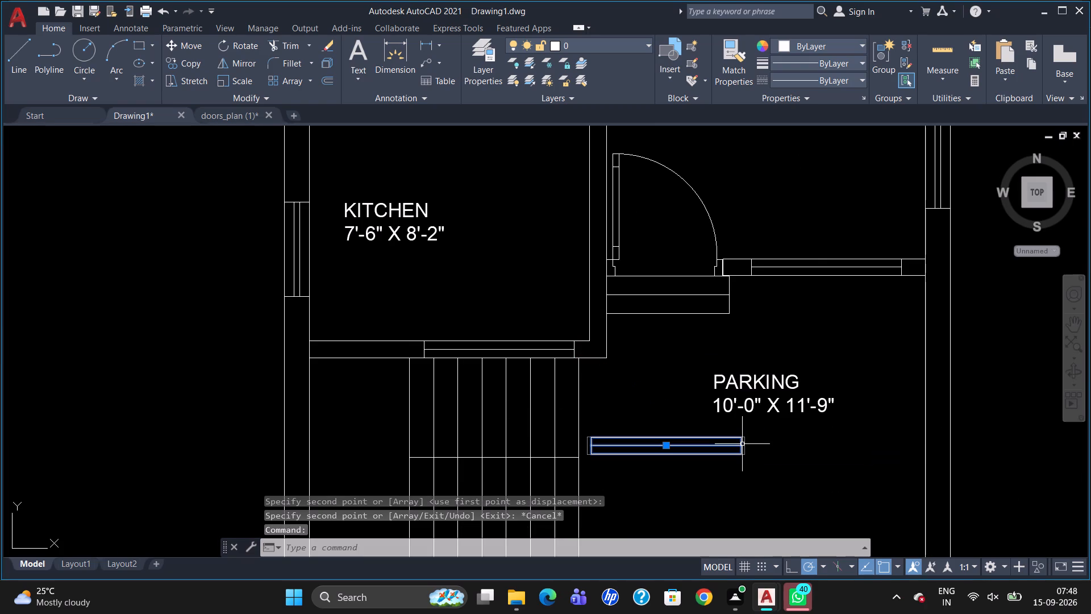
pyautogui.press('r')
pyautogui.press('o')
pyautogui.press('Return')
pyautogui.click(742, 444)
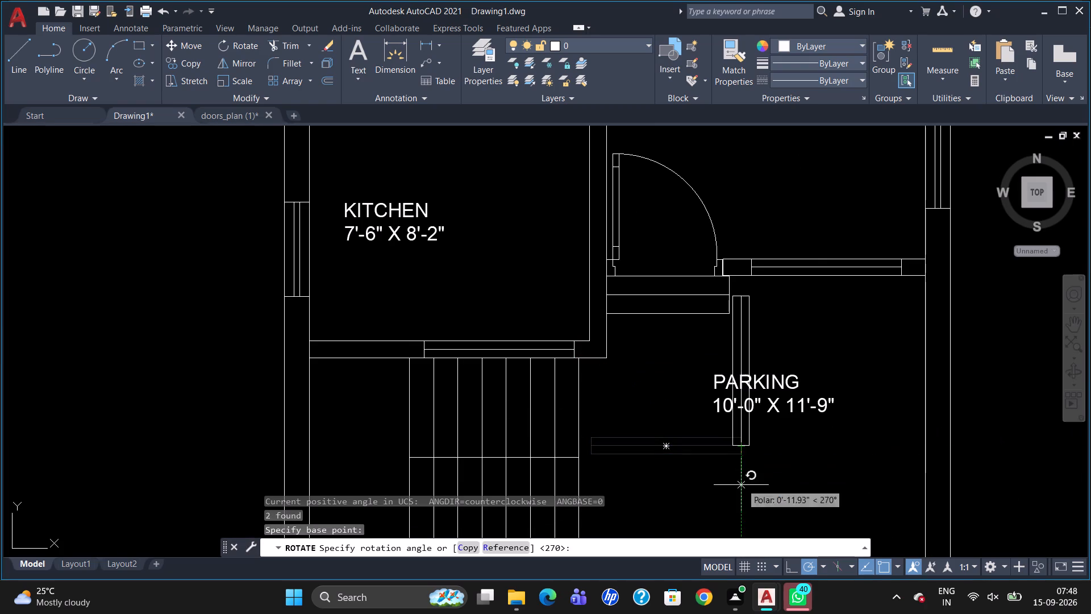
pyautogui.click(744, 391)
# Move the vertical window into the wall between the KITCHEN and the DRAWING ROOM door.
pyautogui.click(747, 444)
pyautogui.press('m')
pyautogui.press('Return')
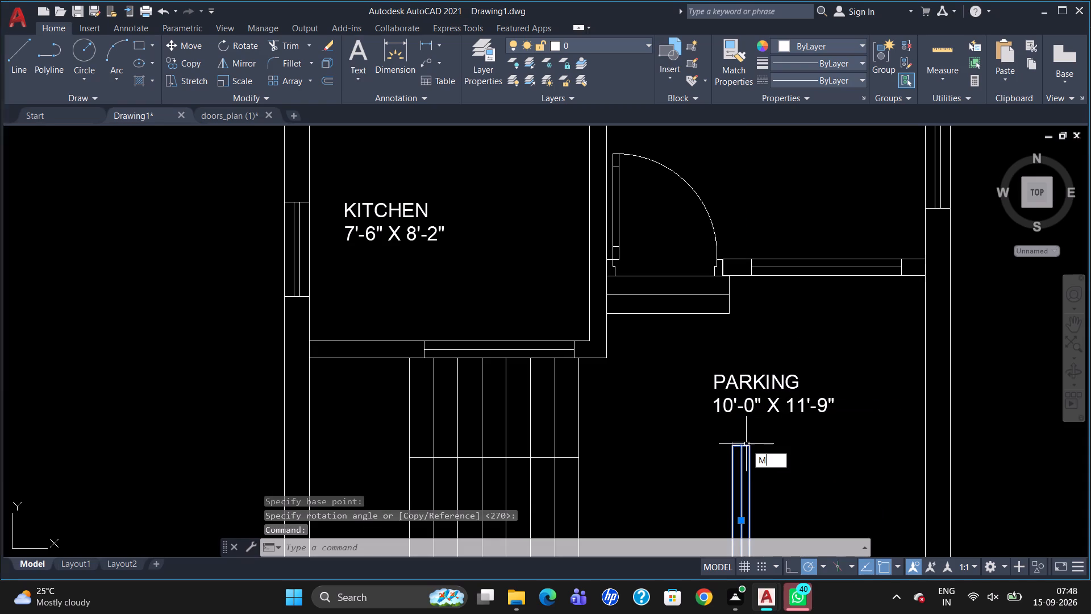
pyautogui.click(746, 444)
pyautogui.scroll(2, 593, 173)
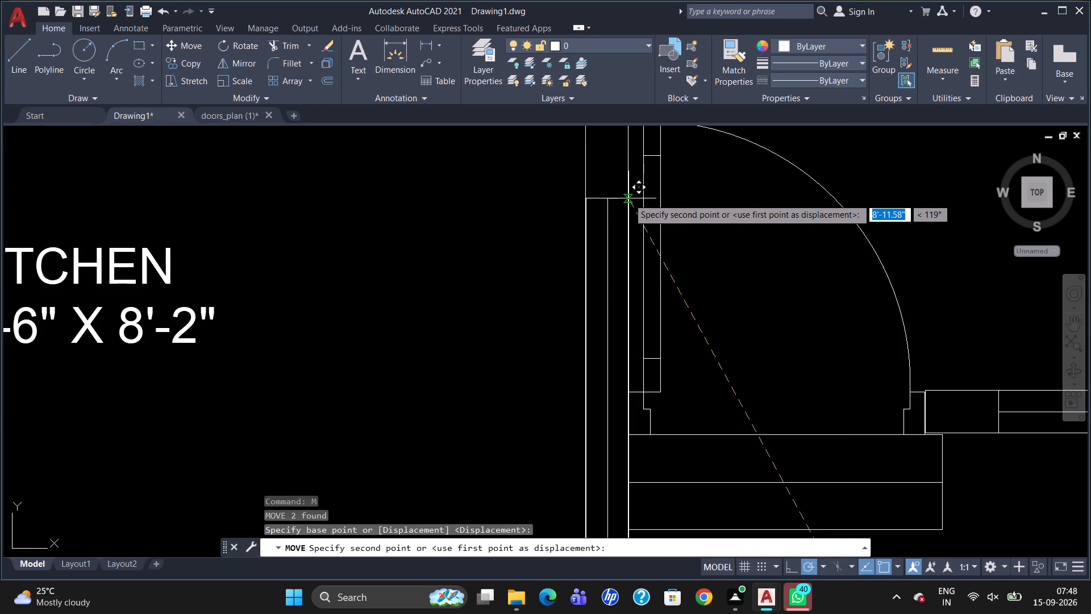
pyautogui.click(628, 198)
pyautogui.press('Escape')
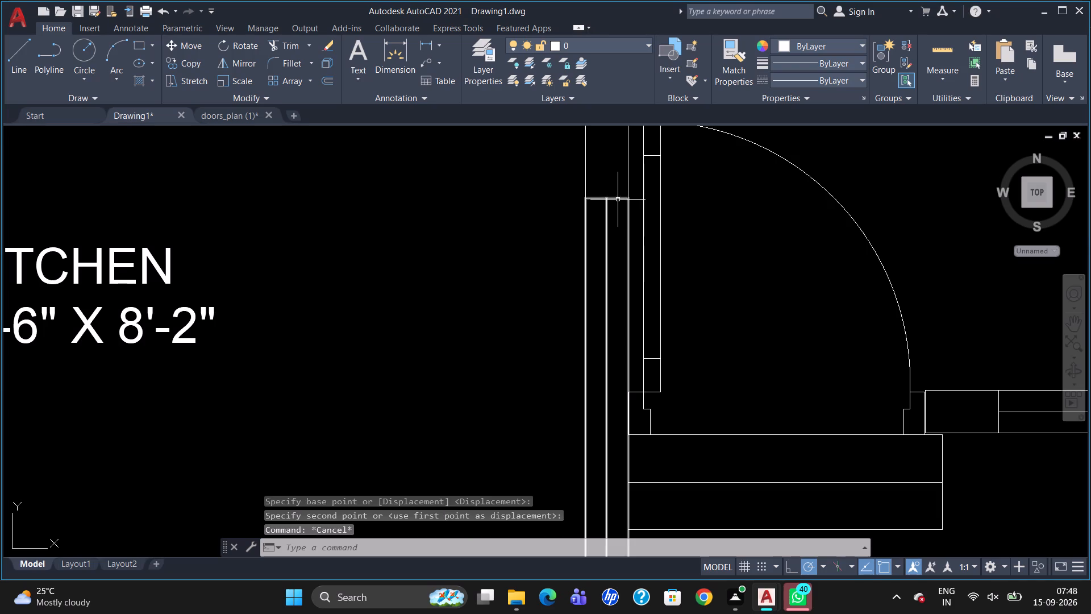
# Add a linear dimension for the plan's overall width, placed just above the two upper bedrooms' outer wall.
pyautogui.scroll(-3, 618, 202)
pyautogui.scroll(-1, 734, 332)
pyautogui.scroll(-1, 736, 380)
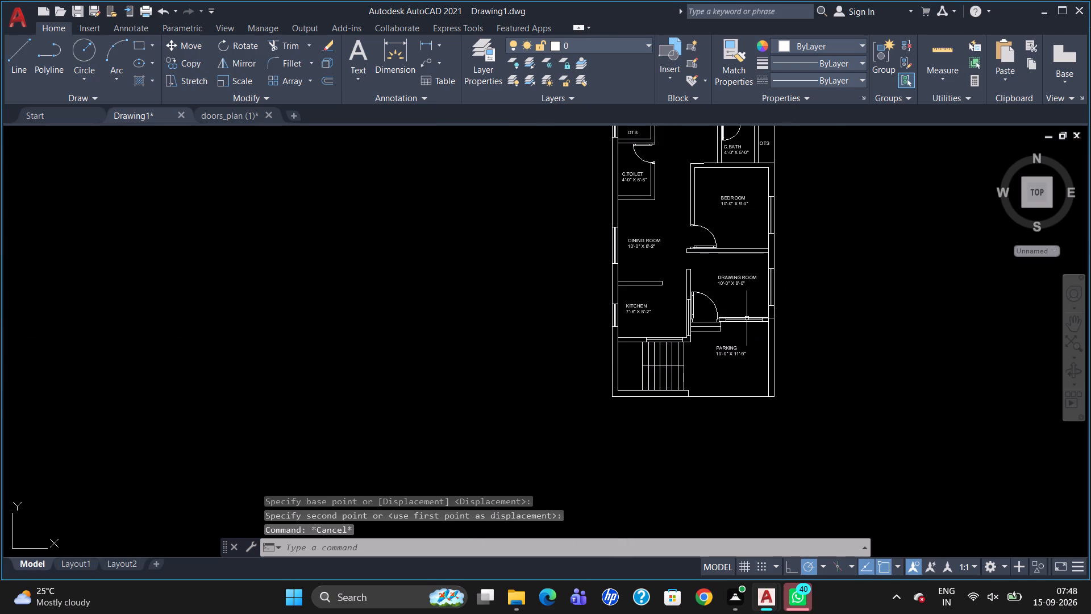
pyautogui.scroll(-2, 754, 349)
pyautogui.scroll(3, 776, 232)
pyautogui.scroll(2, 588, 176)
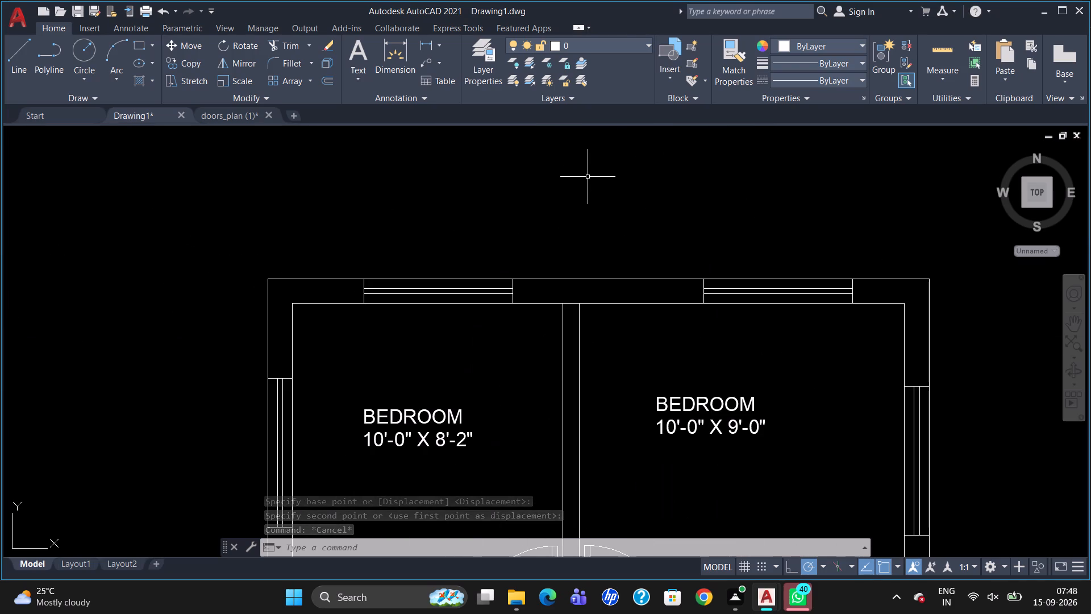
pyautogui.press('d')
pyautogui.write('LI')
pyautogui.press('Return')
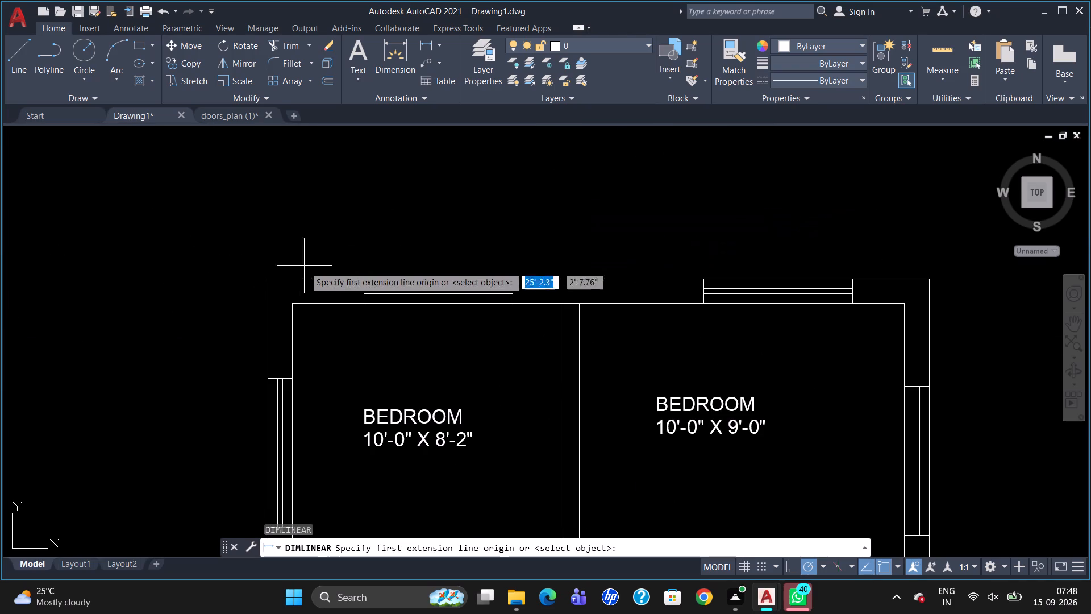
pyautogui.click(266, 276)
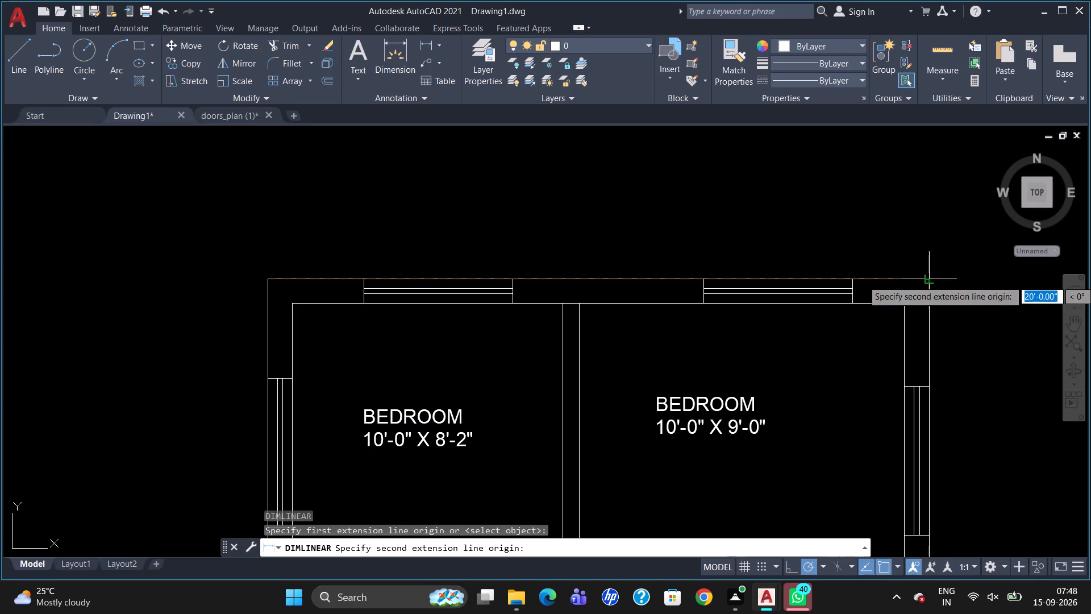
pyautogui.click(932, 280)
pyautogui.click(929, 243)
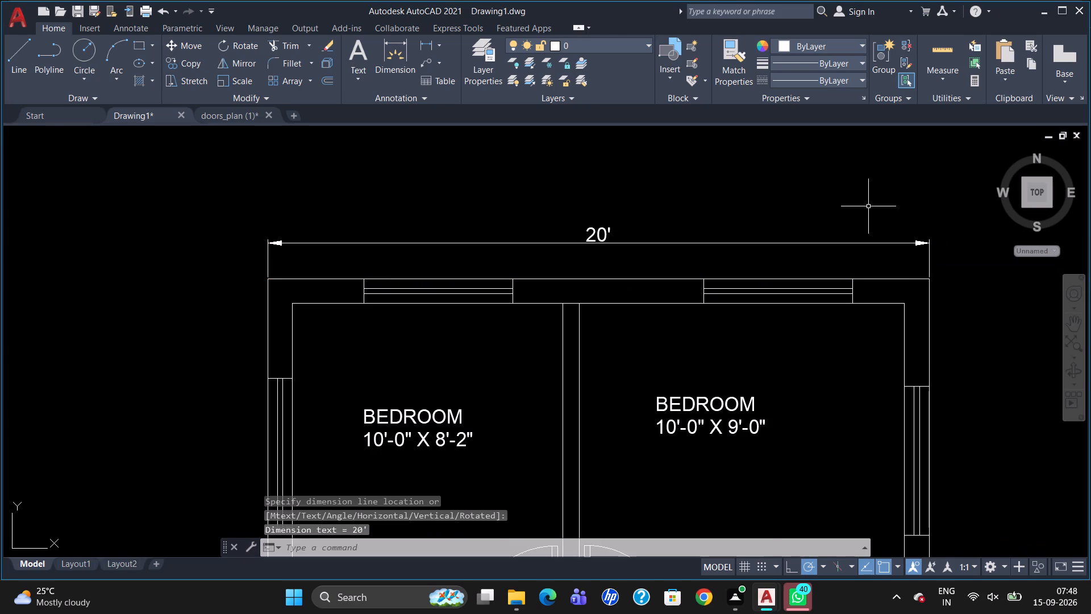
# Add a linear dimension for the plan's overall length, placed beside the outer wall on the kitchen side.
pyautogui.scroll(-2, 868, 206)
pyautogui.write('DLI')
pyautogui.press('Return')
pyautogui.click(635, 235)
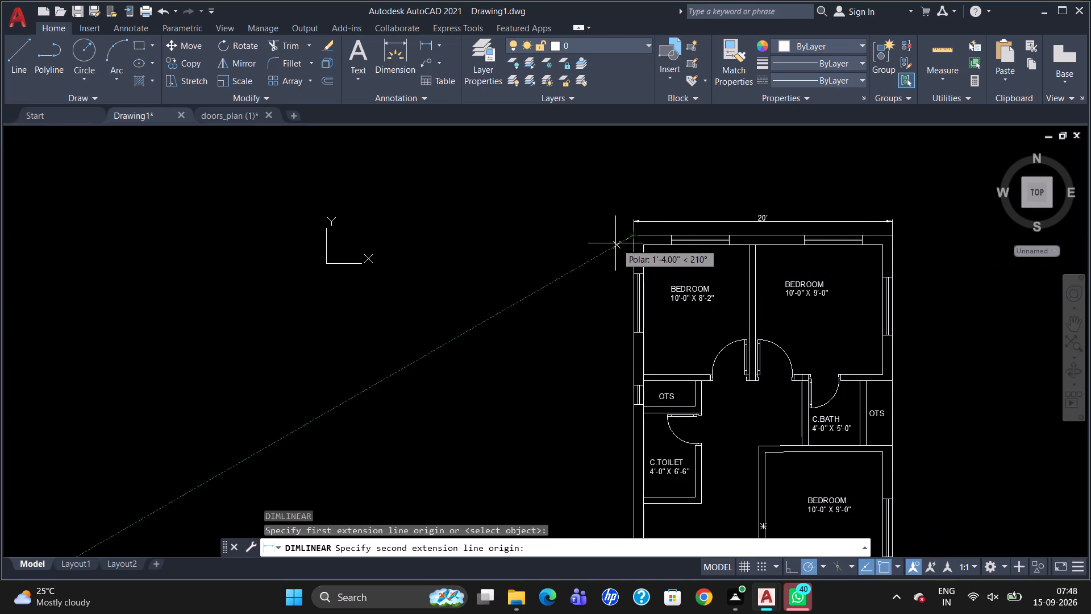
pyautogui.scroll(-3, 613, 250)
pyautogui.scroll(3, 615, 376)
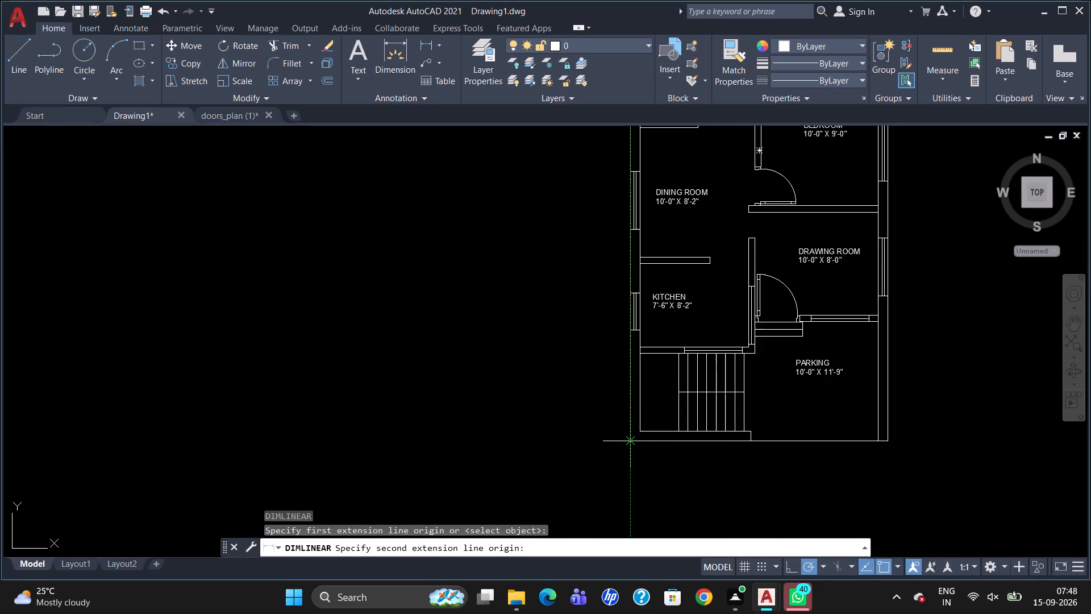
pyautogui.click(628, 439)
pyautogui.click(599, 438)
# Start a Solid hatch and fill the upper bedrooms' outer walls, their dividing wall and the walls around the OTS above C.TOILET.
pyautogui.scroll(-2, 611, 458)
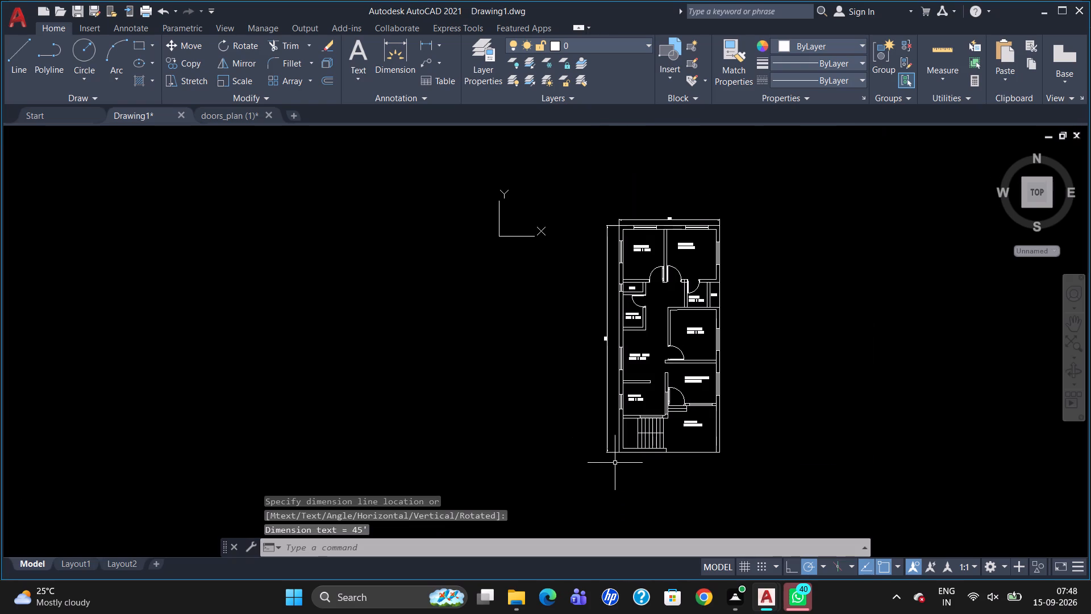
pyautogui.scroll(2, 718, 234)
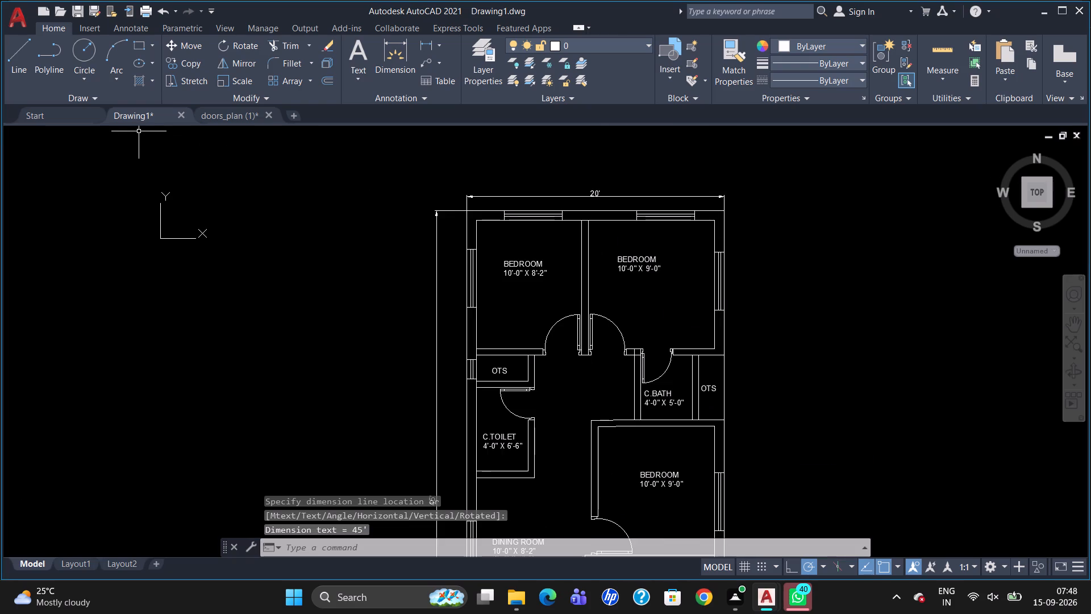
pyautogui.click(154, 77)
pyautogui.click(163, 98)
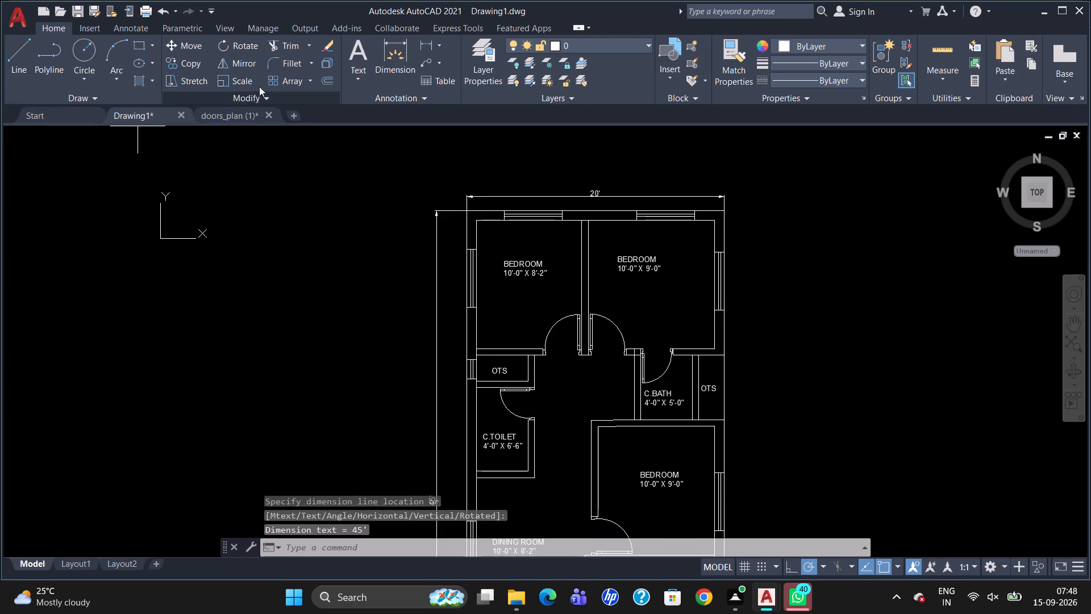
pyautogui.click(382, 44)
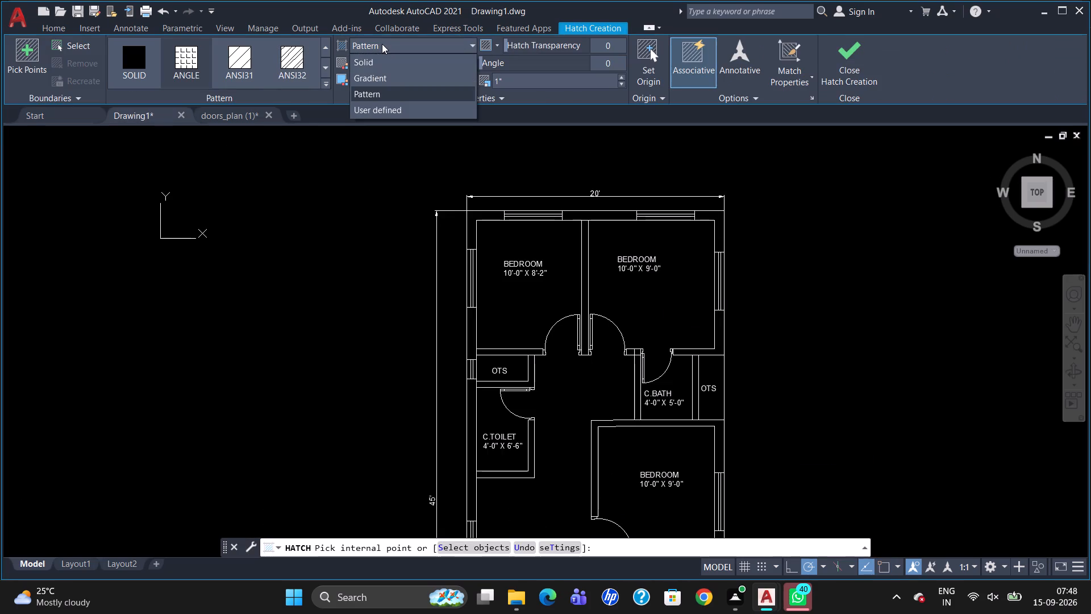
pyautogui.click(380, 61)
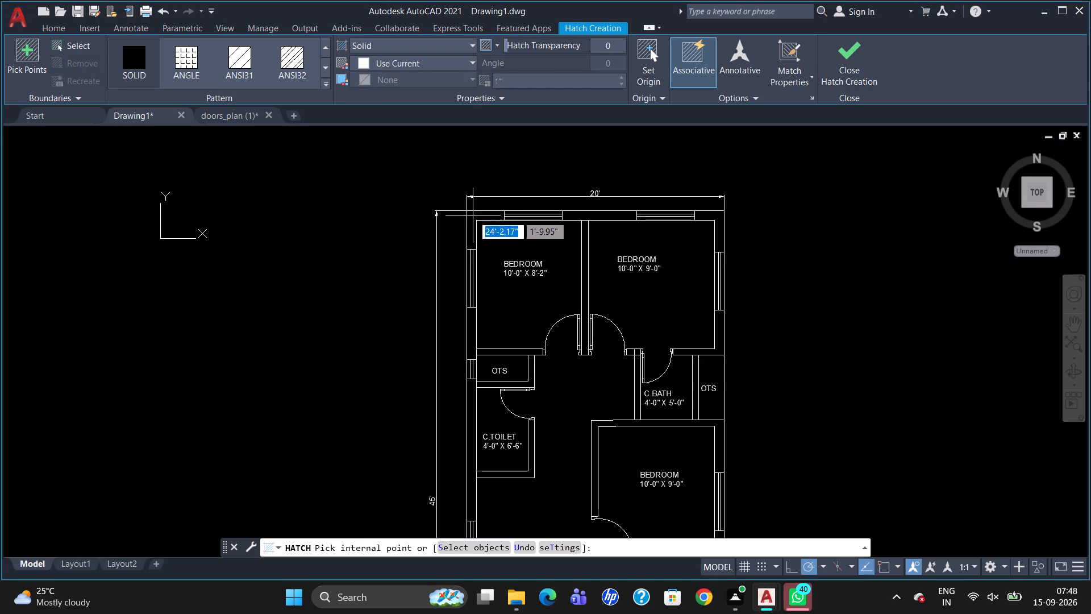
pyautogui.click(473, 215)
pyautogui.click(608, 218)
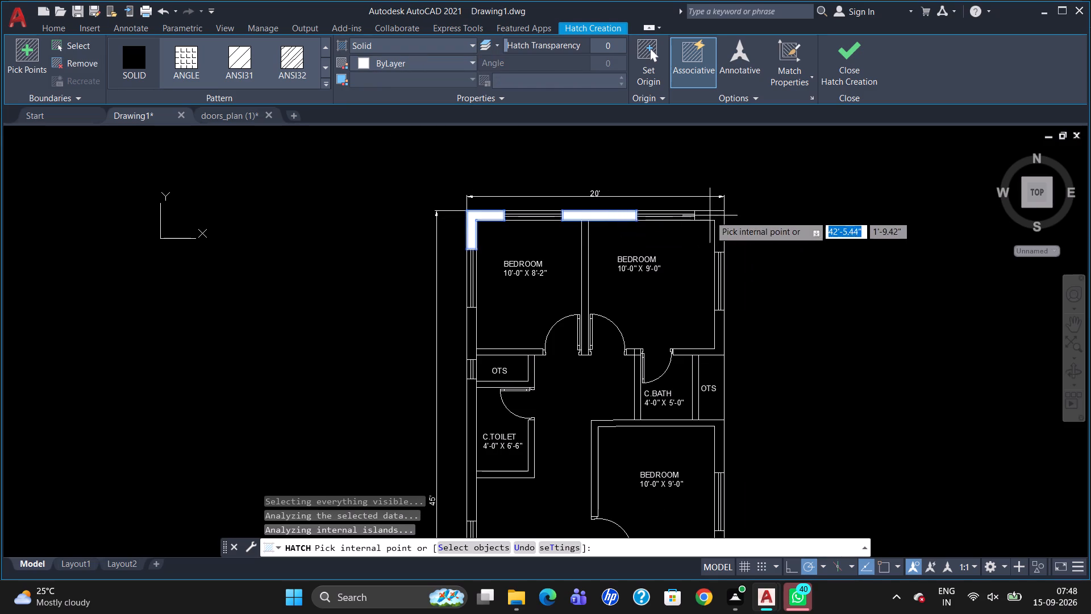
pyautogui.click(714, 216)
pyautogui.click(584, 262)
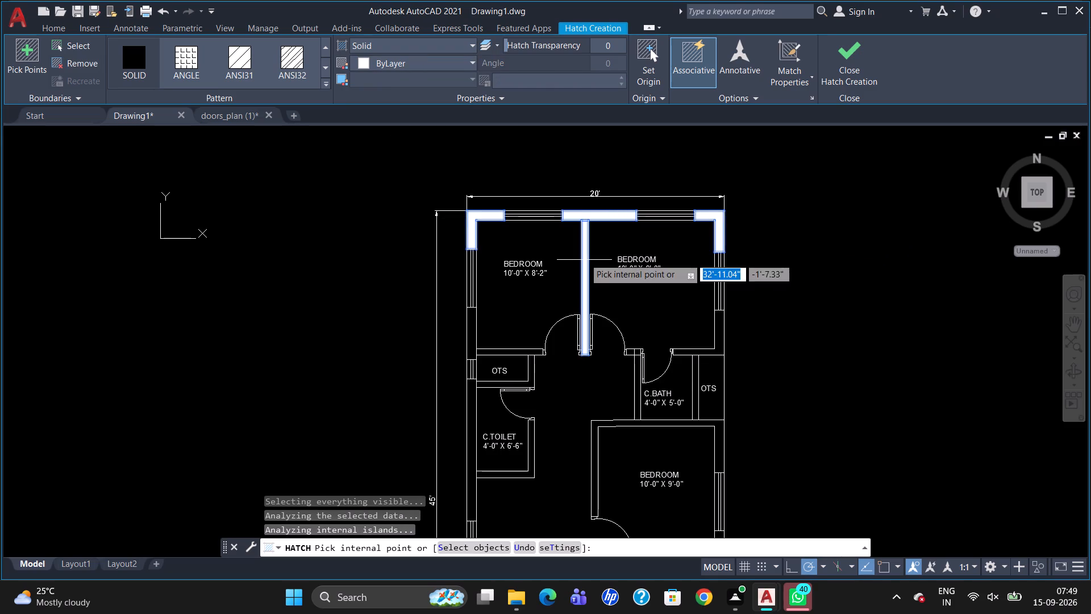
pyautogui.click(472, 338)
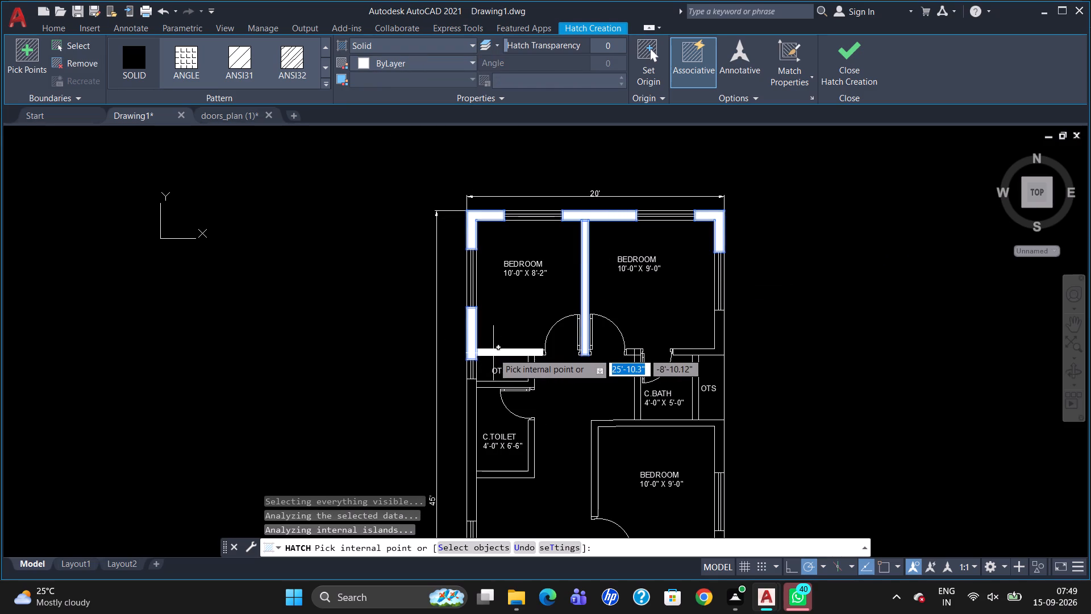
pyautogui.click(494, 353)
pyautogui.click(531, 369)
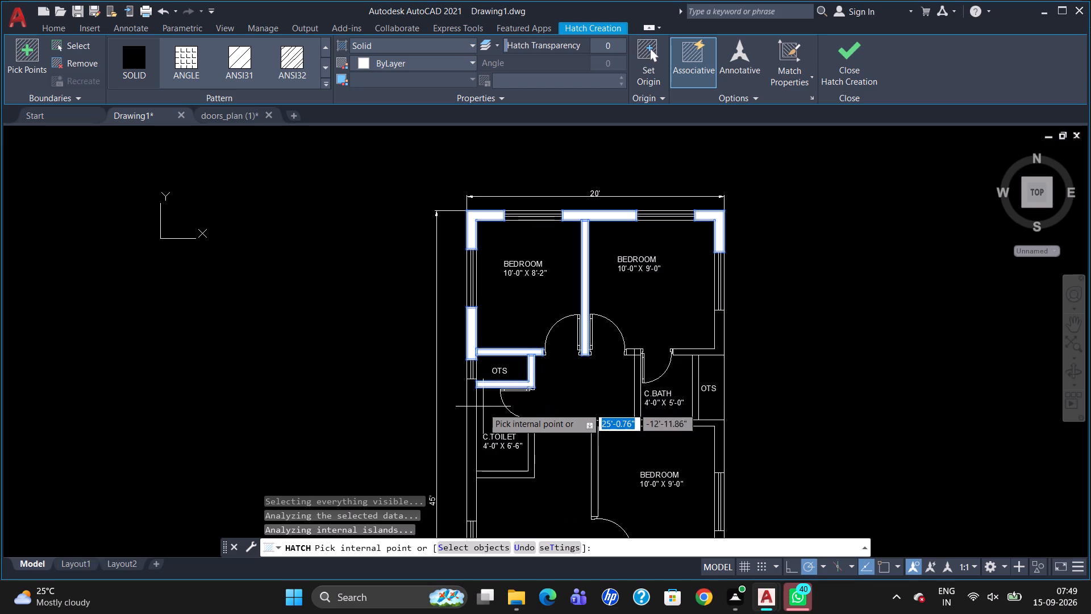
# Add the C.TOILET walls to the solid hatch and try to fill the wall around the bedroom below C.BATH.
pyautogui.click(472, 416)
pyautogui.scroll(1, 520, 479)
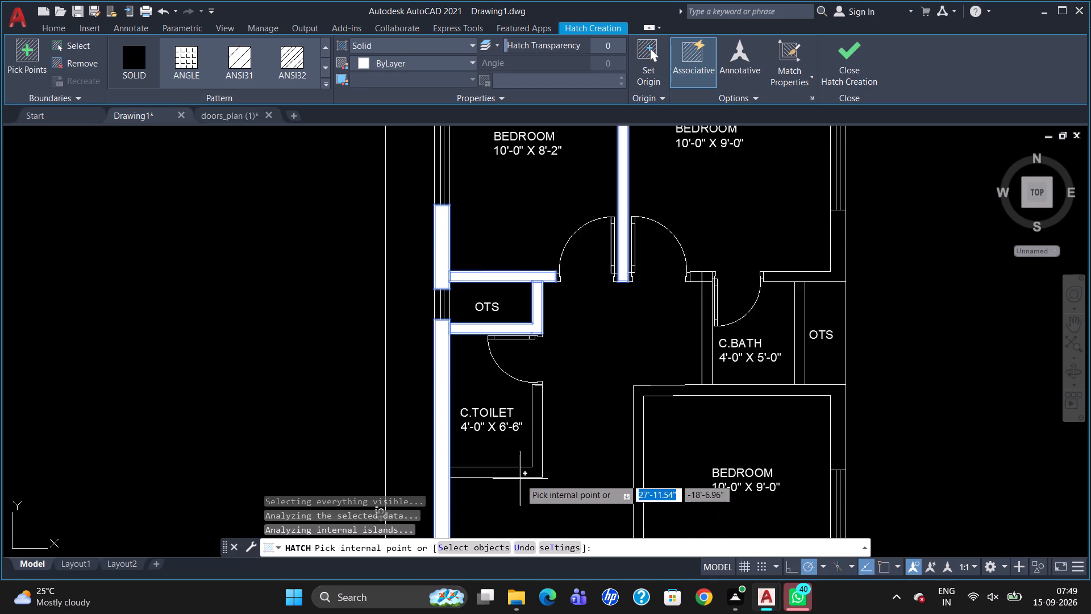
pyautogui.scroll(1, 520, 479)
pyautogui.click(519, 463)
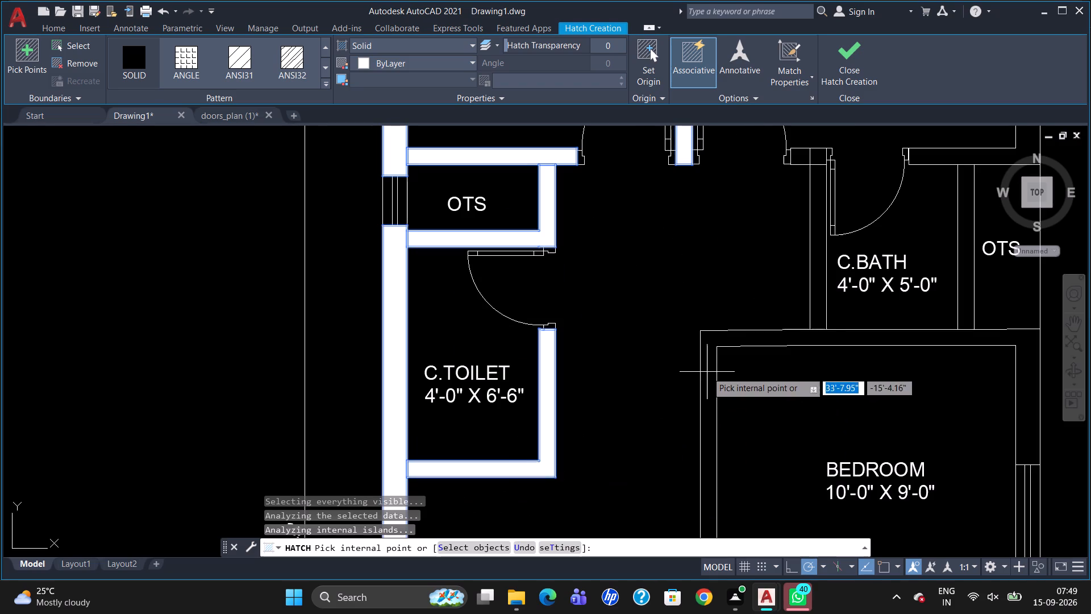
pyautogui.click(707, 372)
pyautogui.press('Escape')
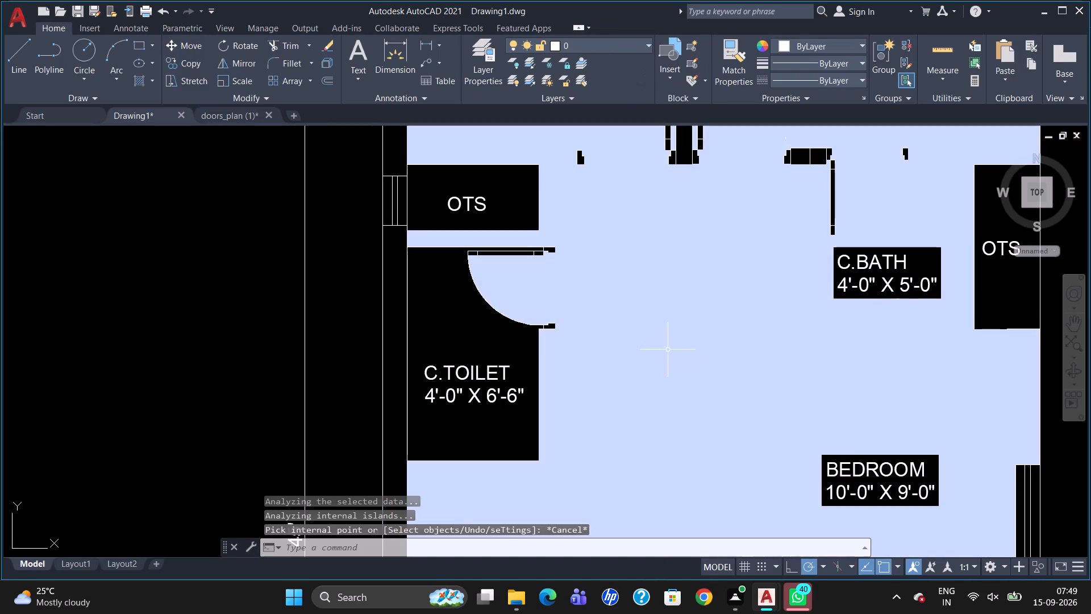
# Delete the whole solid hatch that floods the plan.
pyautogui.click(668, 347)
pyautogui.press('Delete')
# Fill the two upper bedrooms' outer walls, dividing wall and lower wall segments with a solid hatch.
pyautogui.scroll(-2, 639, 309)
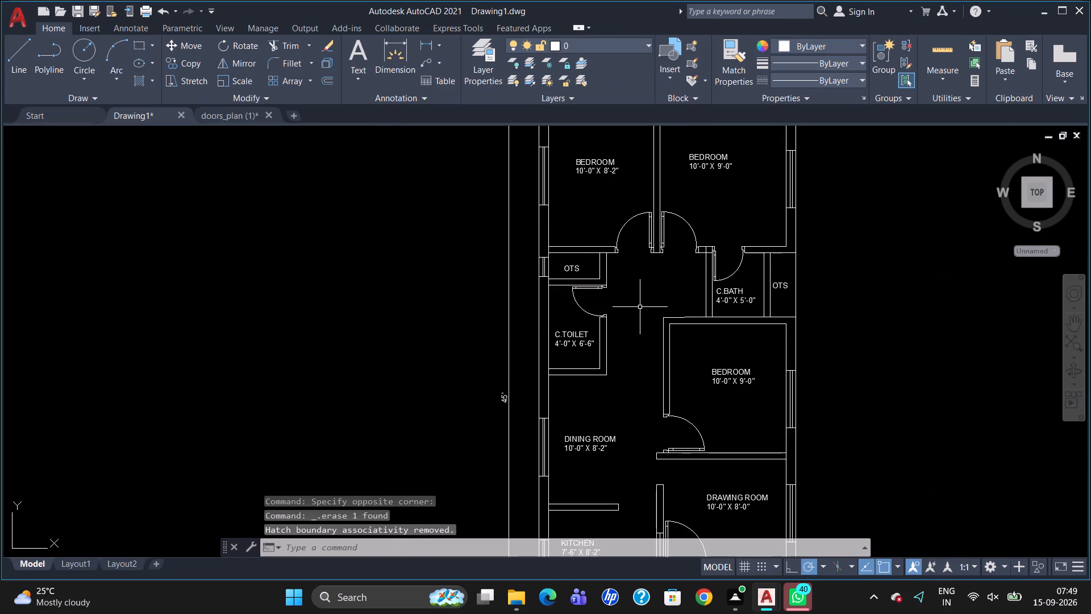
pyautogui.scroll(-1, 644, 337)
pyautogui.scroll(2, 647, 155)
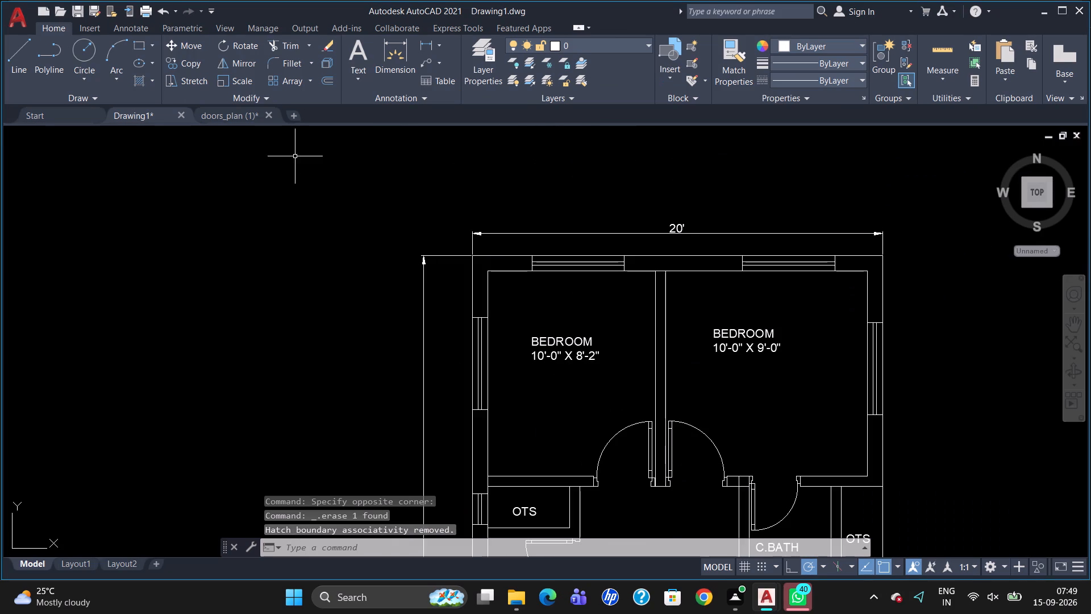
pyautogui.click(157, 81)
pyautogui.click(151, 78)
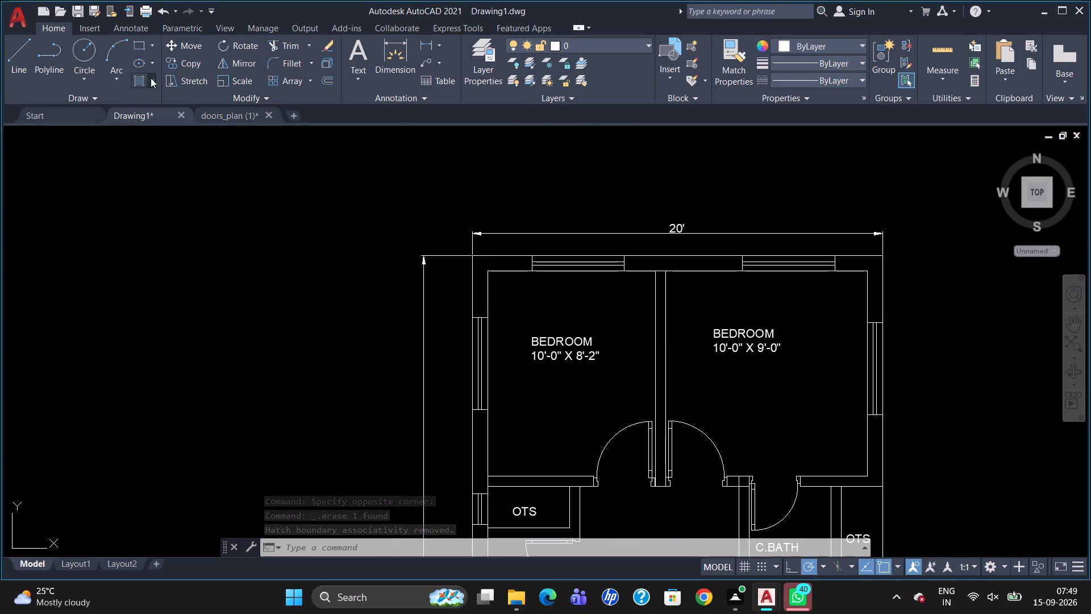
pyautogui.click(159, 101)
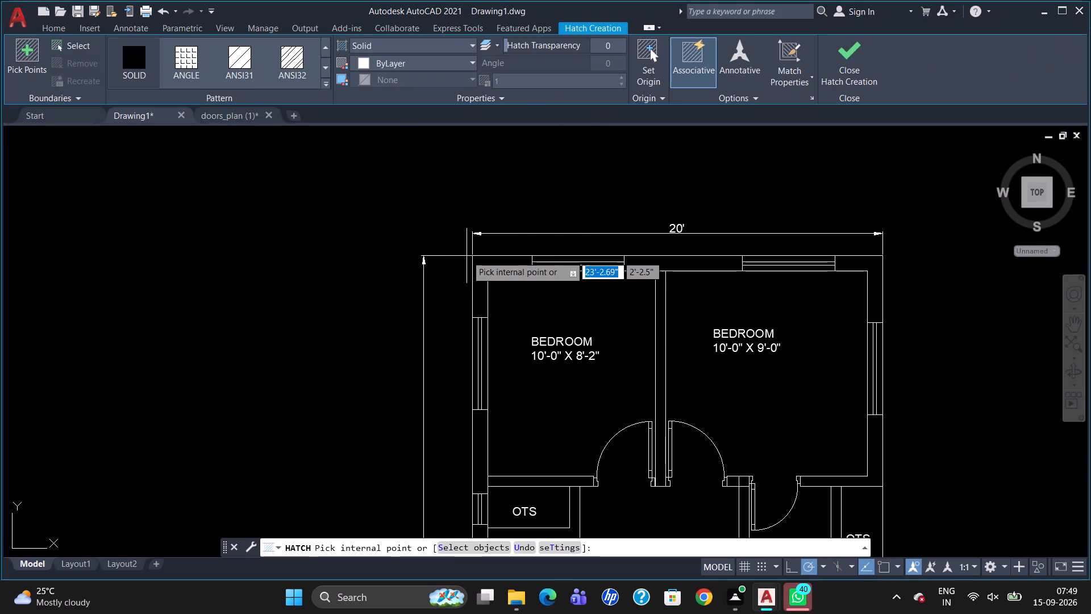
pyautogui.click(480, 273)
pyautogui.click(706, 266)
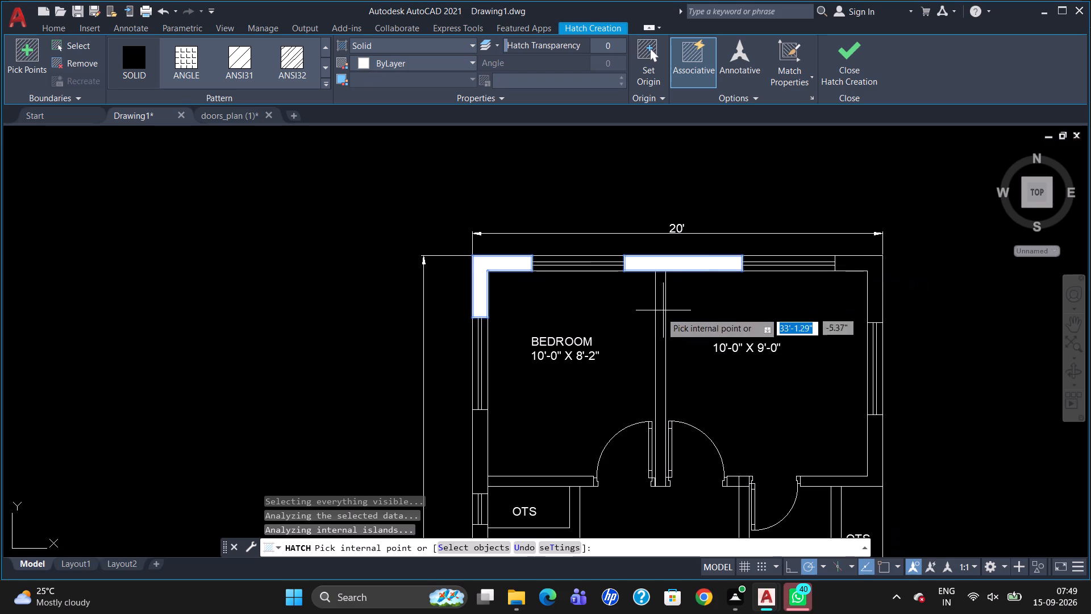
pyautogui.click(661, 315)
pyautogui.click(871, 267)
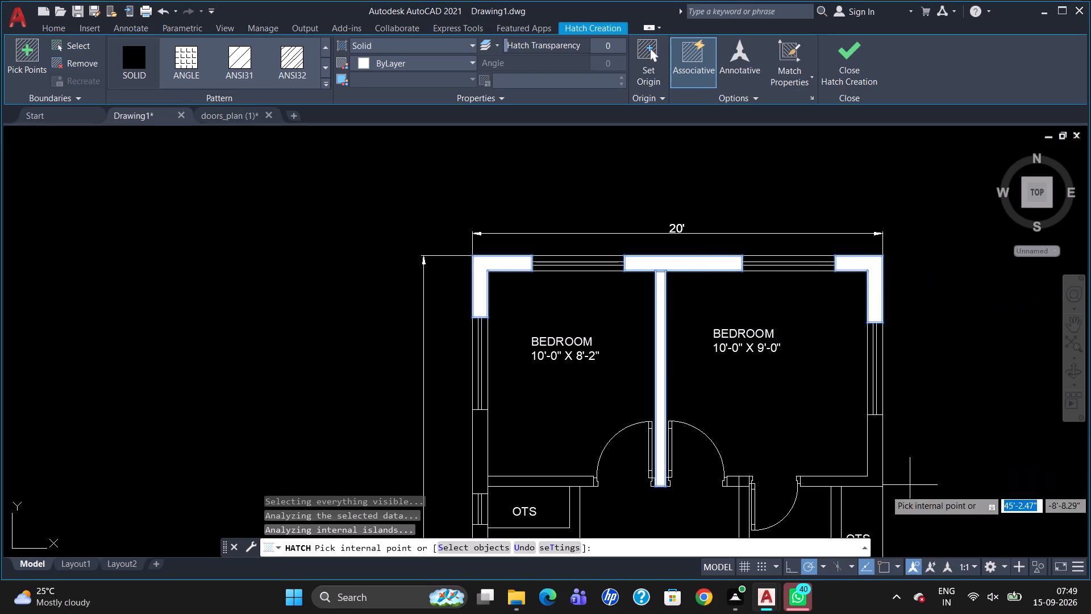
pyautogui.click(868, 481)
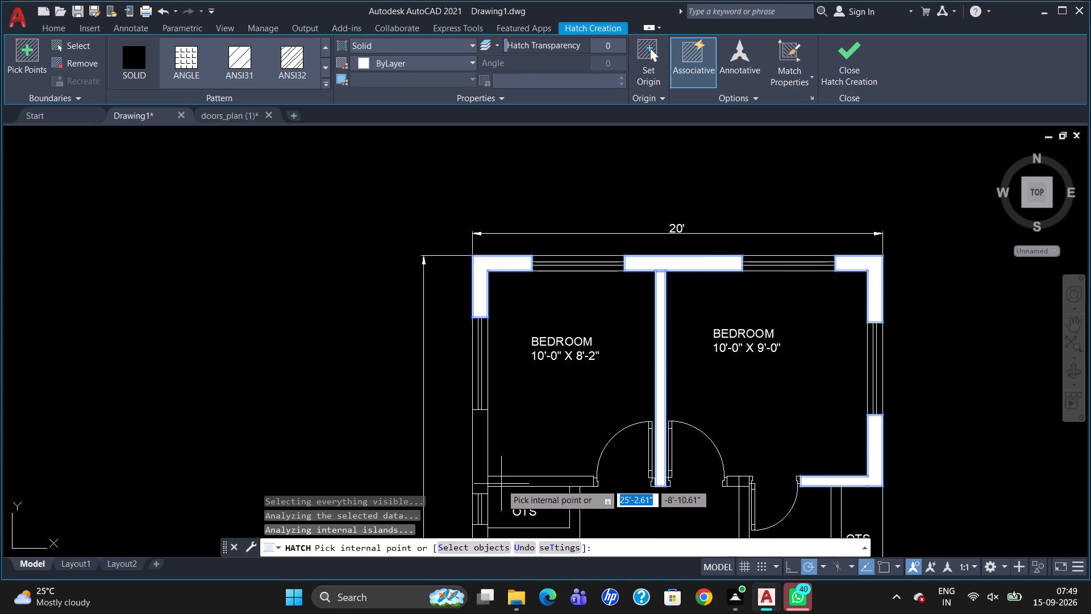
pyautogui.click(501, 484)
pyautogui.click(479, 467)
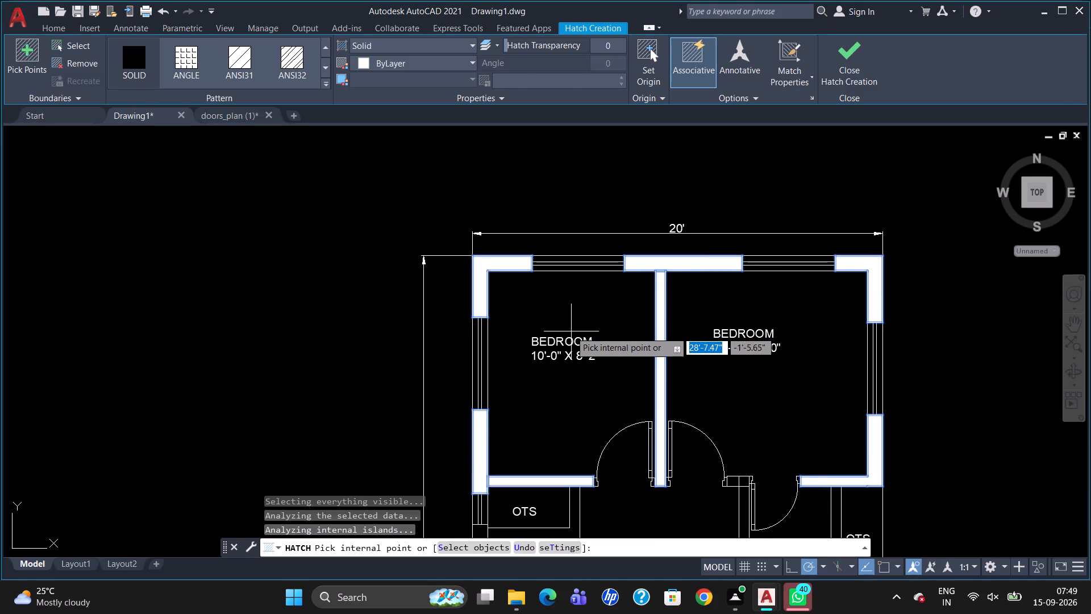
pyautogui.press('Escape')
# Fill the C.TOILET walls, the adjoining outer wall and the walls of the OTS above it with a new solid hatch.
pyautogui.scroll(-1, 579, 297)
pyautogui.scroll(2, 604, 441)
pyautogui.scroll(-1, 596, 281)
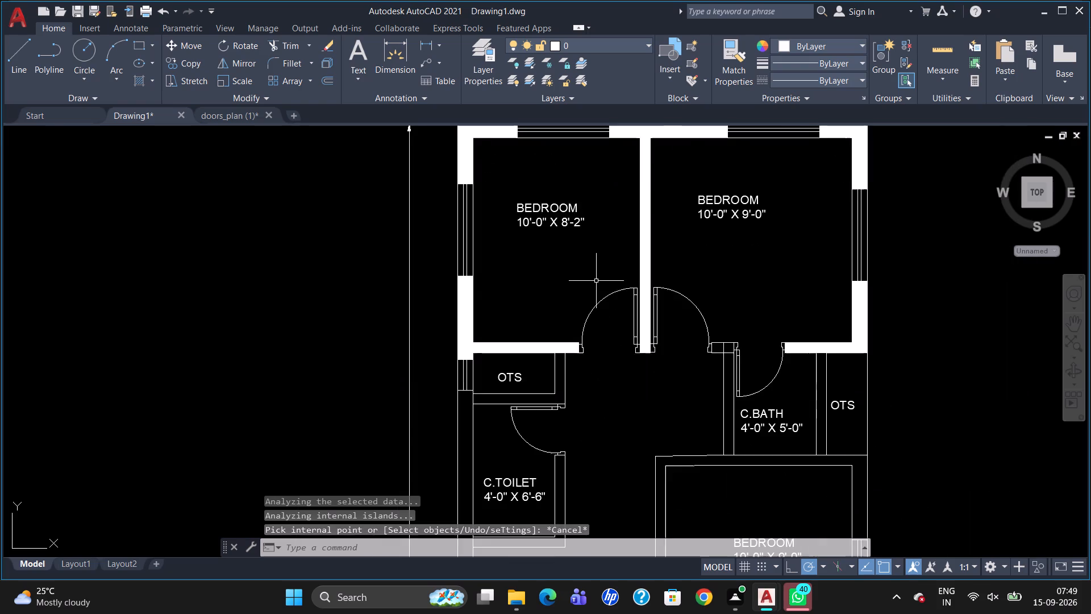
pyautogui.scroll(-1, 596, 281)
pyautogui.scroll(2, 610, 400)
pyautogui.scroll(-2, 651, 261)
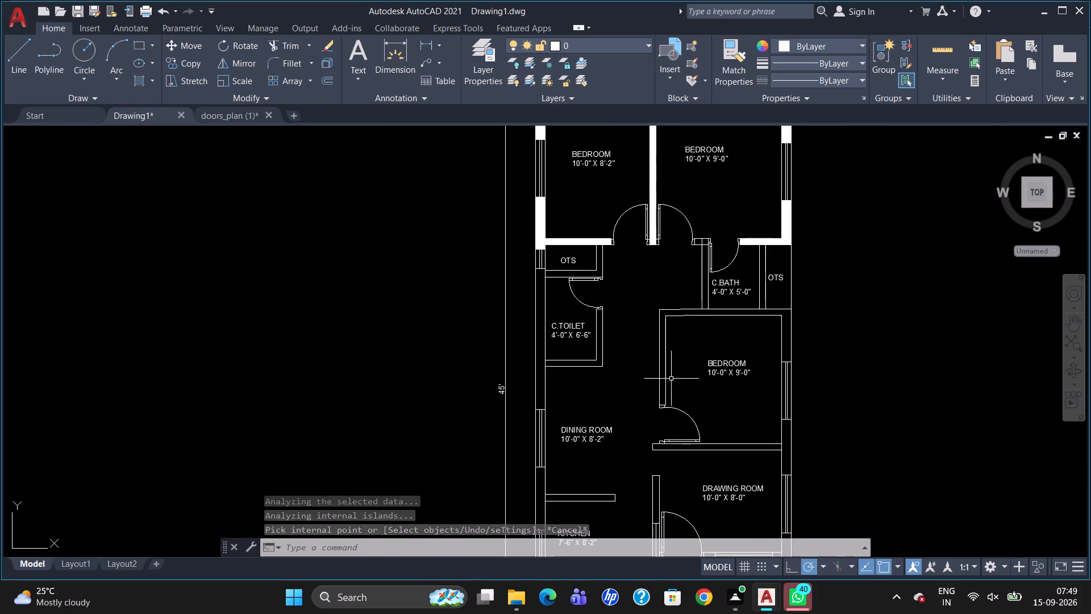
pyautogui.click(148, 75)
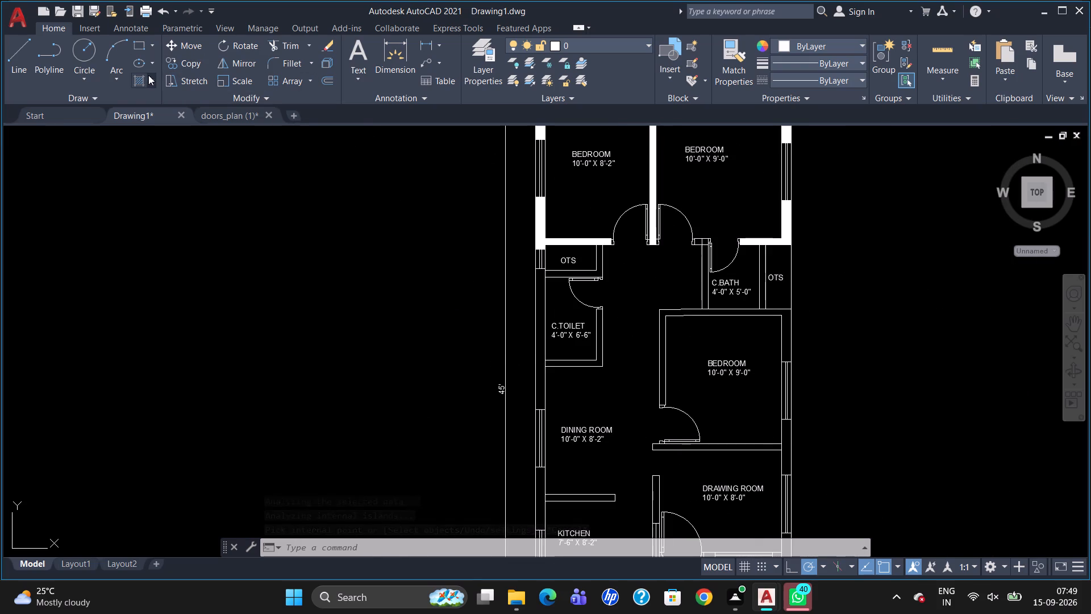
pyautogui.click(149, 92)
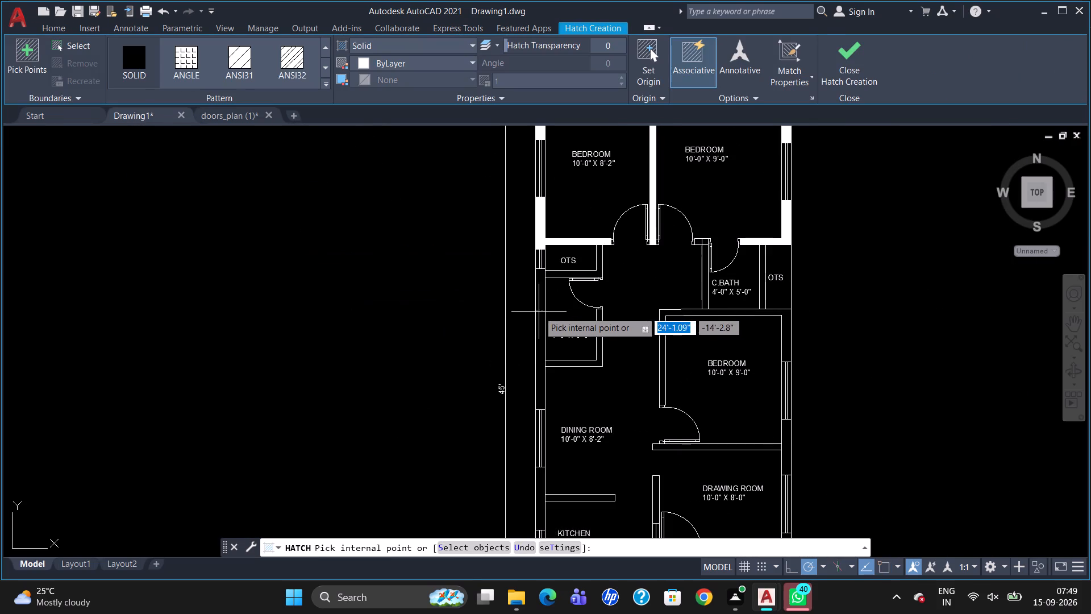
pyautogui.click(539, 313)
pyautogui.click(578, 364)
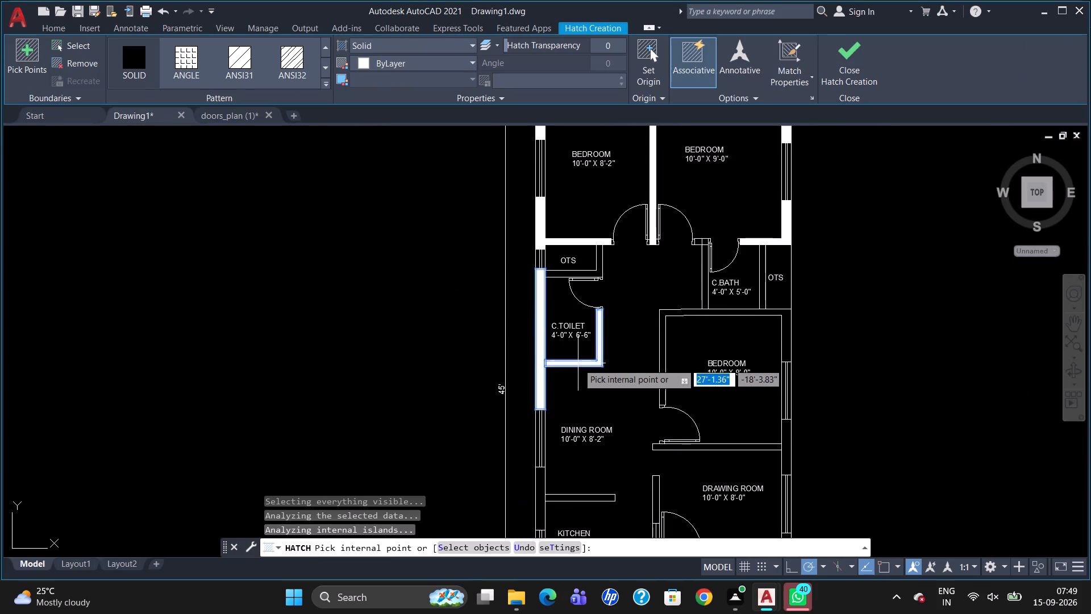
pyautogui.click(582, 275)
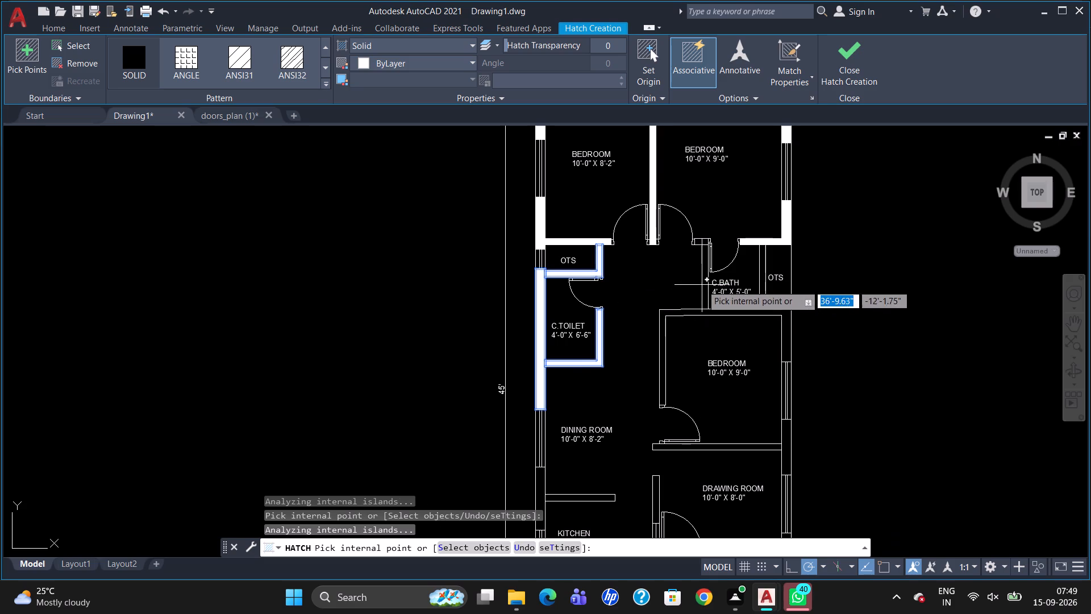
# Add the C.BATH wall beside its door, the wall corner above it and the adjoining OTS space to the solid hatch.
pyautogui.click(703, 277)
pyautogui.click(766, 279)
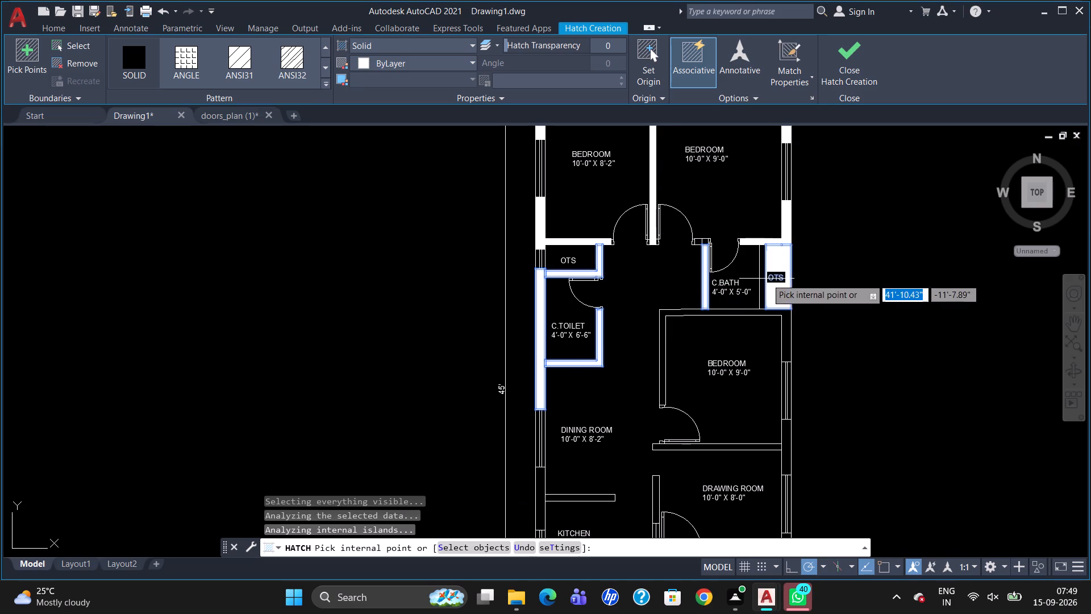
pyautogui.scroll(2, 715, 235)
pyautogui.click(685, 248)
pyautogui.scroll(-1, 717, 188)
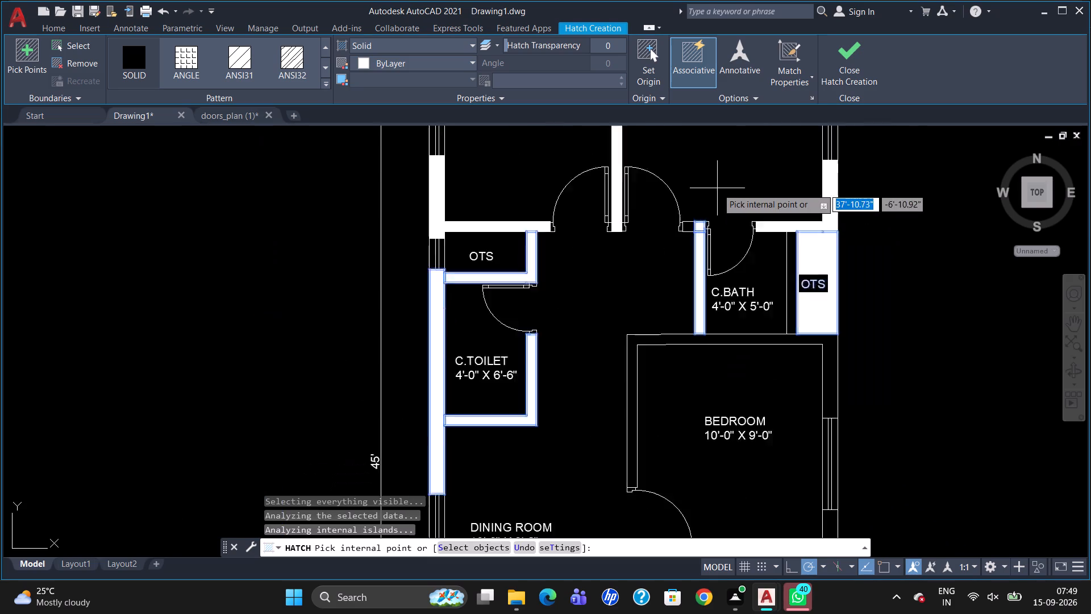
pyautogui.scroll(-2, 717, 188)
pyautogui.scroll(2, 741, 253)
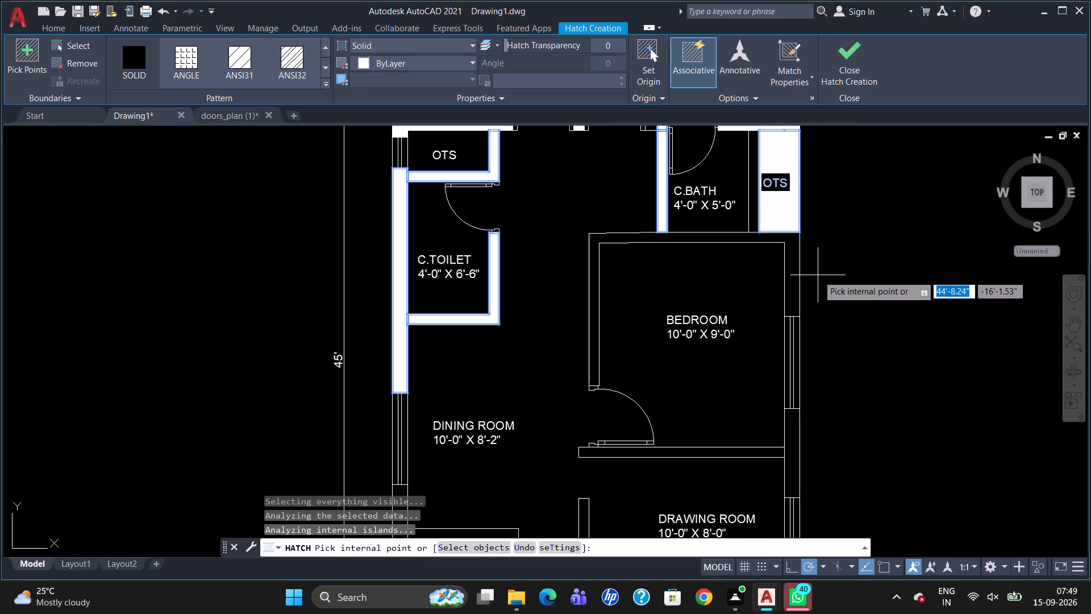
pyautogui.press('Escape')
pyautogui.scroll(-1, 582, 226)
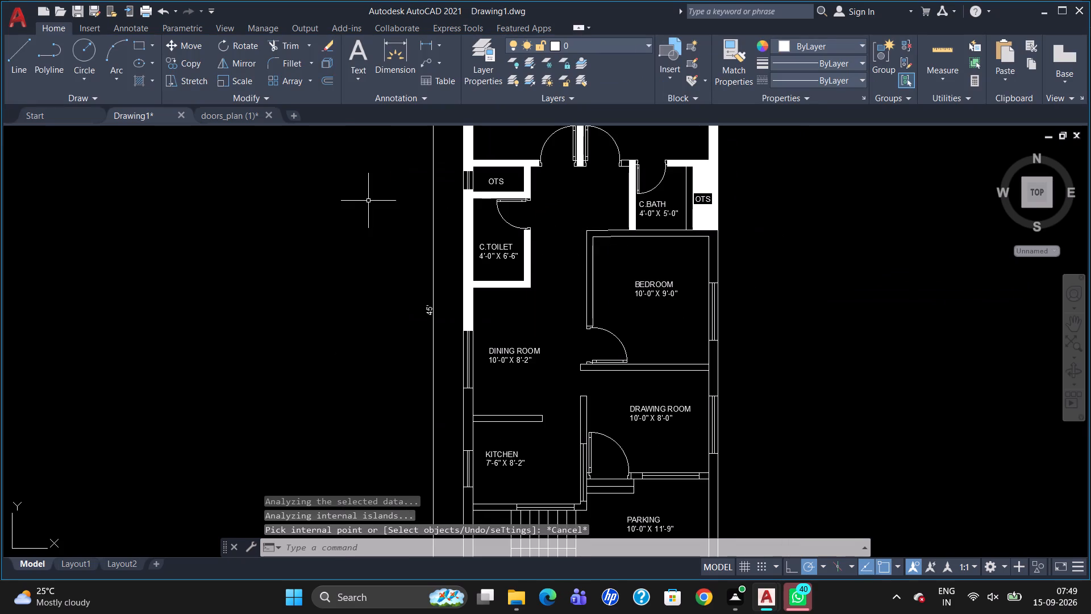
# Start a new solid hatch filling the walls around the bedroom below C.BATH, including its outer wall pieces and the wall above the DRAWING ROOM.
pyautogui.click(152, 77)
pyautogui.click(159, 105)
pyautogui.click(715, 248)
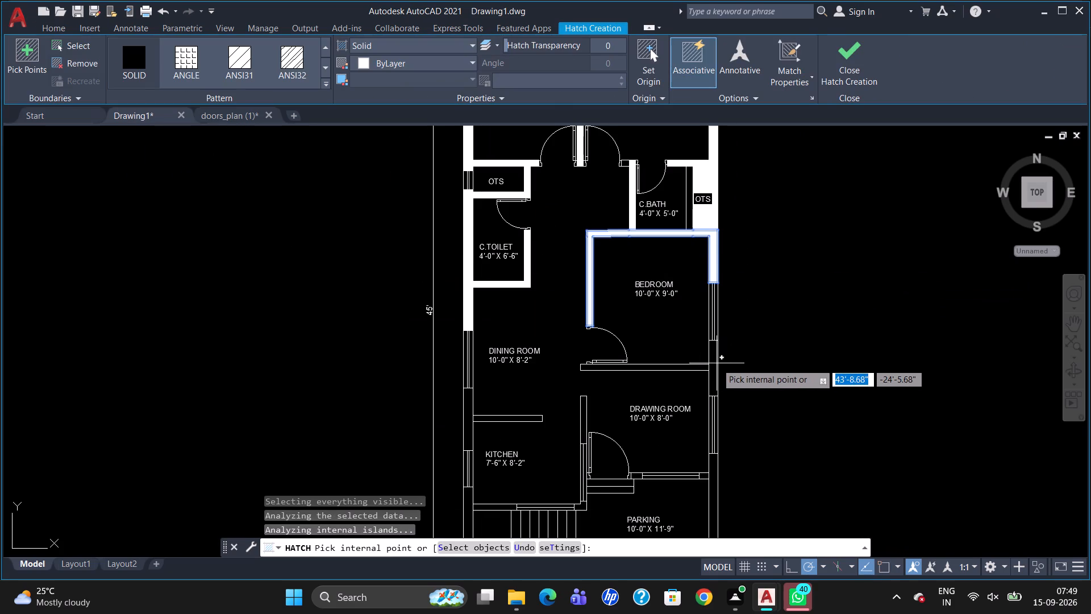
pyautogui.click(716, 362)
pyautogui.click(690, 367)
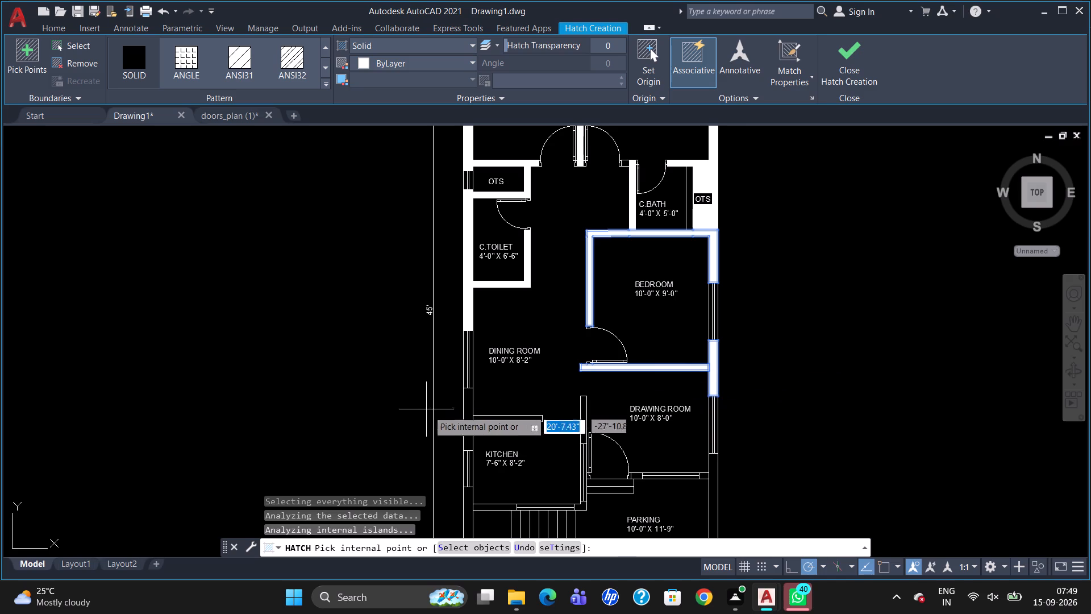
# Fill the outer wall between the DINING ROOM and KITCHEN windows, the partition between those rooms, and the KITCHEN–DRAWING ROOM wall.
pyautogui.click(462, 415)
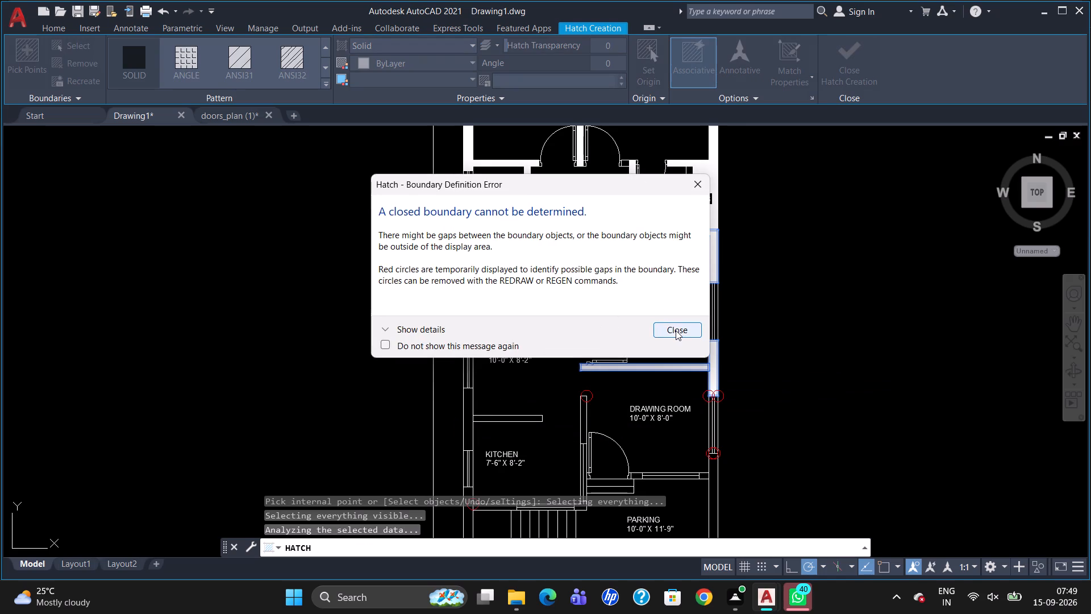
pyautogui.click(676, 330)
pyautogui.click(467, 414)
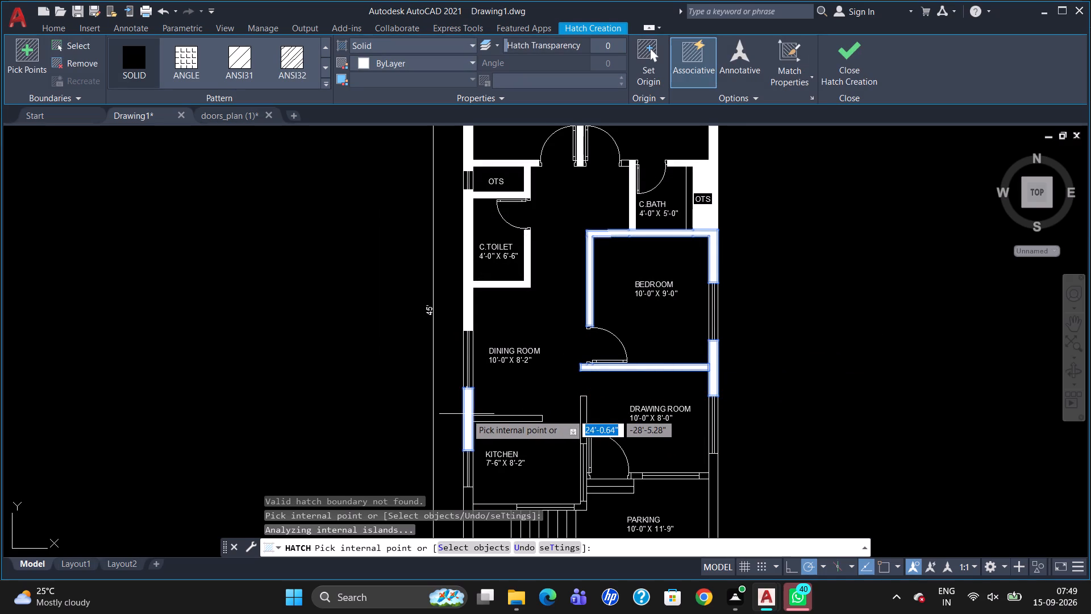
pyautogui.click(513, 417)
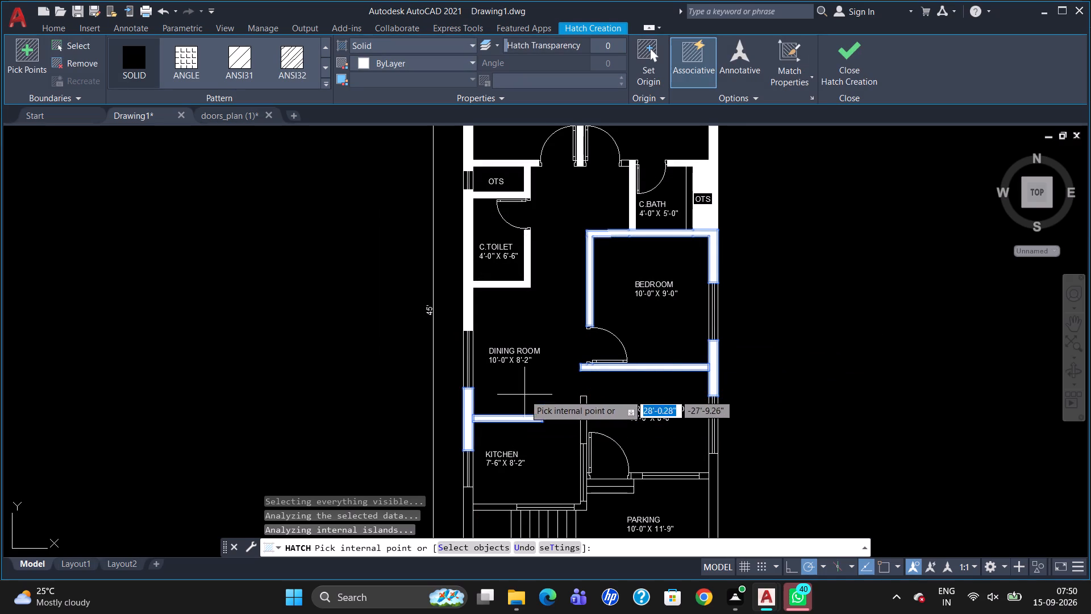
pyautogui.scroll(-3, 598, 272)
pyautogui.scroll(3, 607, 395)
pyautogui.scroll(-2, 586, 284)
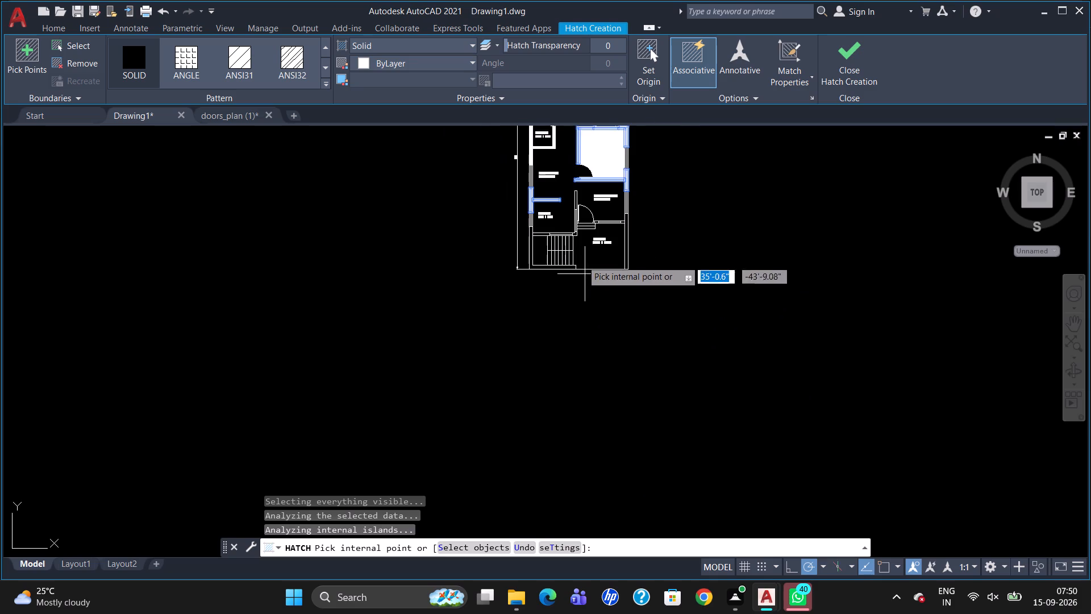
pyautogui.scroll(3, 574, 196)
pyautogui.click(577, 197)
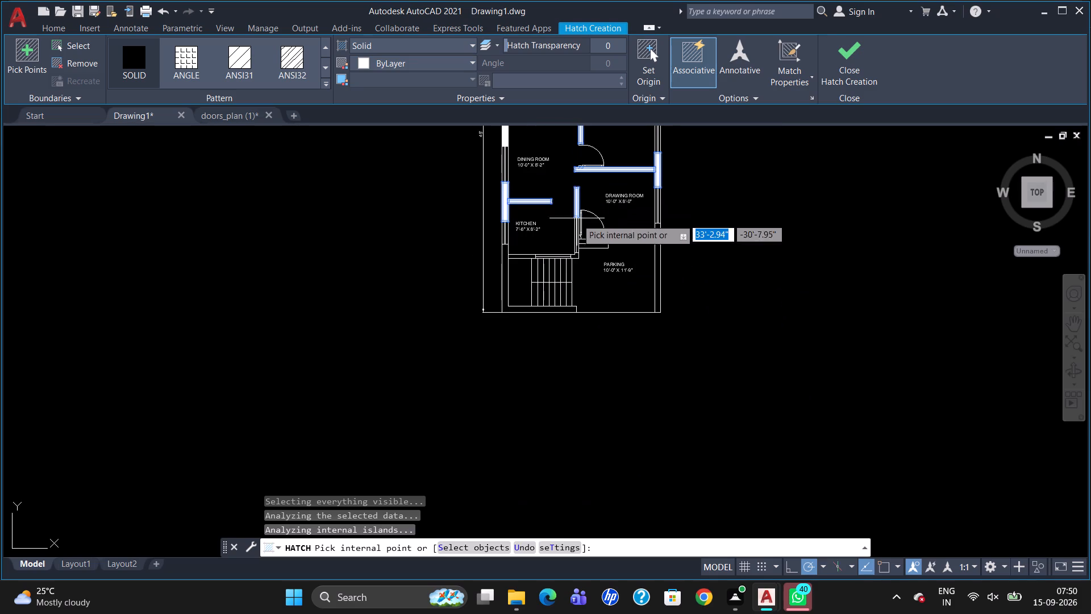
# Fill the PARKING outer wall and the short wall pieces on both sides of the DRAWING ROOM's lower window.
pyautogui.scroll(2, 649, 224)
pyautogui.click(674, 280)
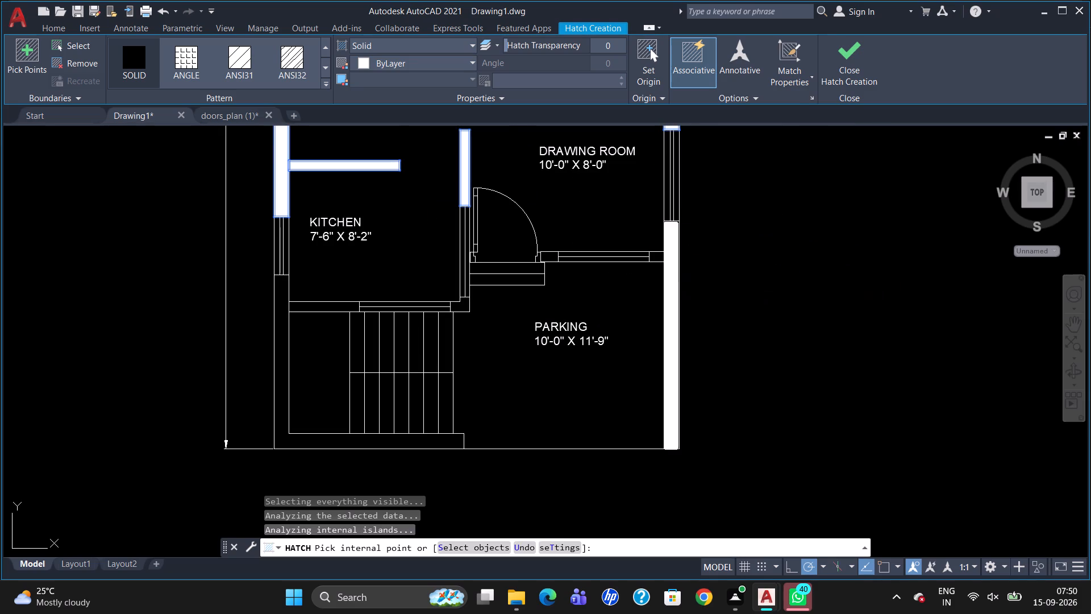
pyautogui.click(657, 257)
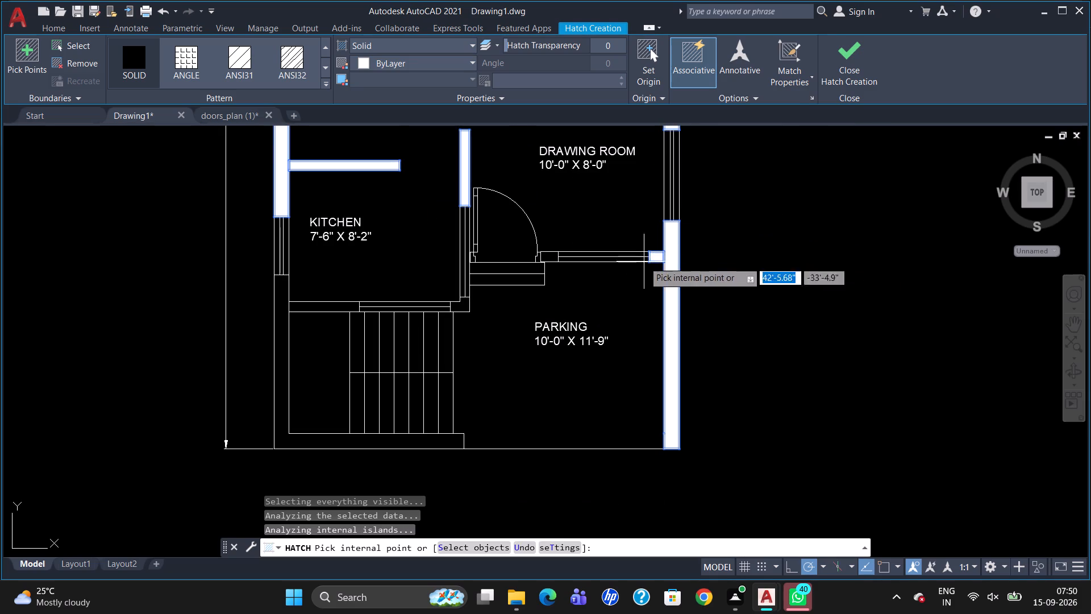
pyautogui.click(545, 255)
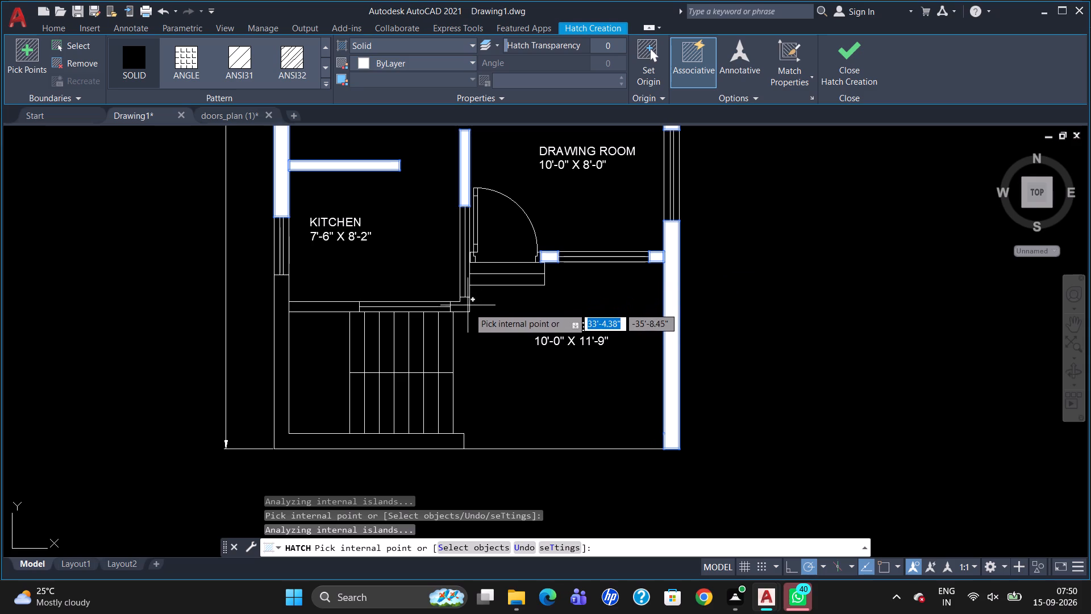
# Fill the KITCHEN's lower wall pieces and the outer walls around the staircase, and finish the solid hatch.
pyautogui.click(463, 305)
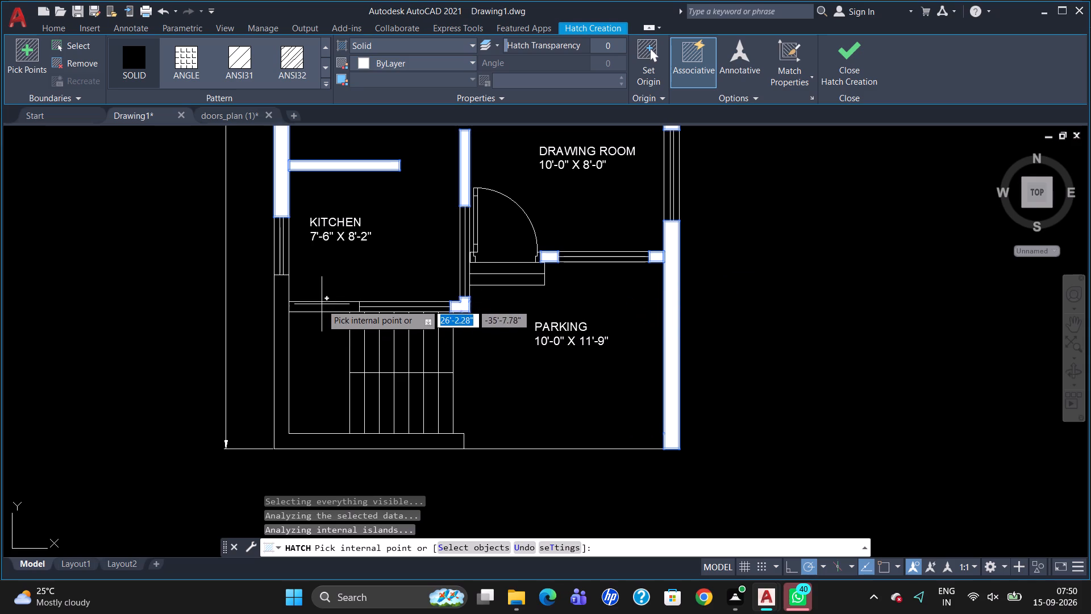
pyautogui.click(321, 305)
pyautogui.click(283, 354)
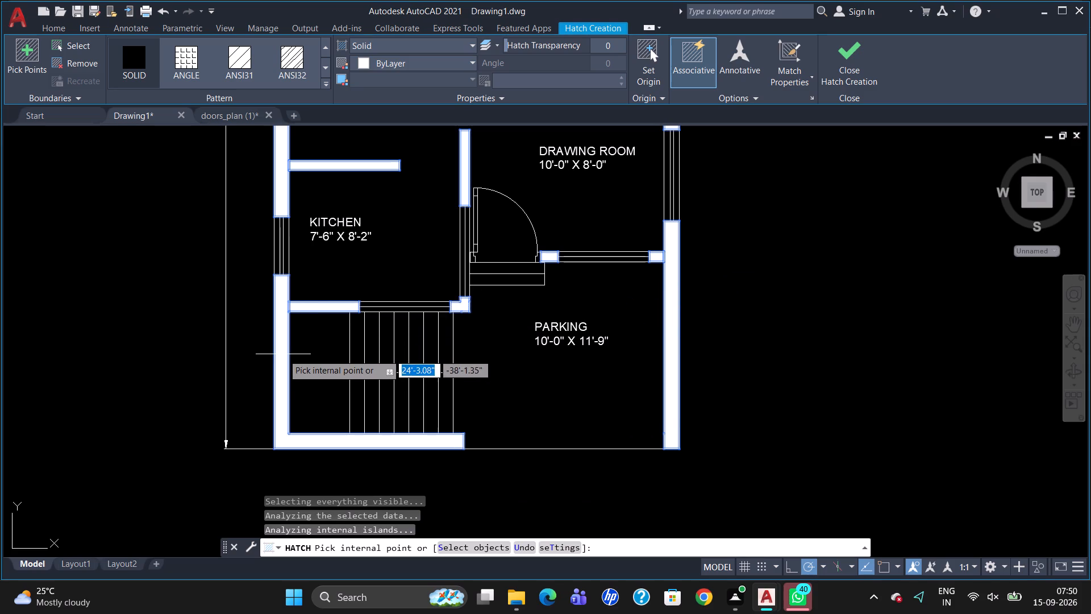
pyautogui.scroll(-1, 518, 395)
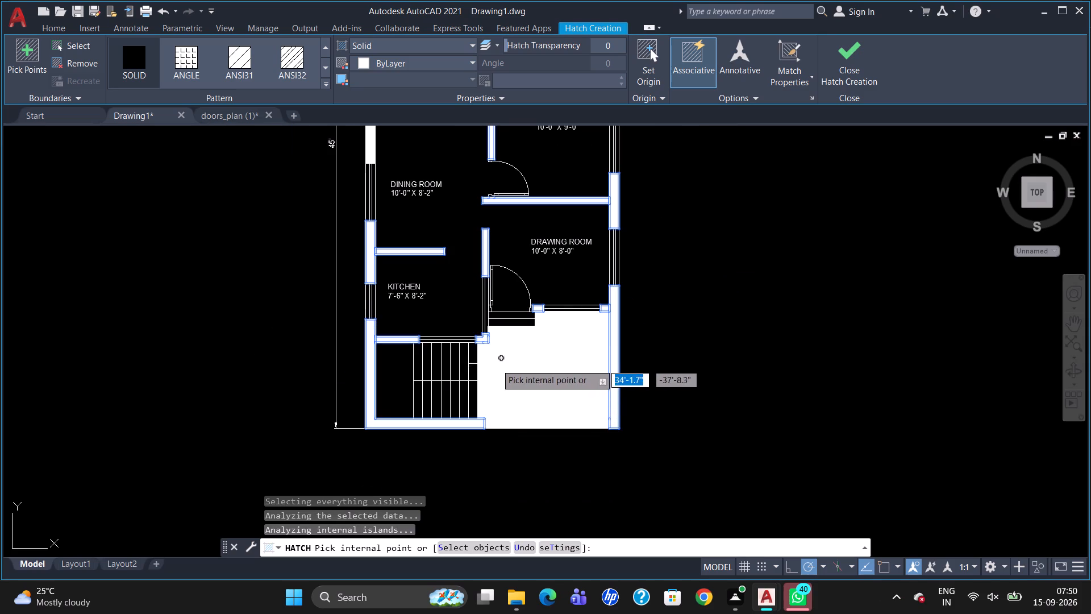
pyautogui.press('Escape')
# Add the multiline text title GROUND FLOOR PLAN below the plan with a text height of 7".
pyautogui.scroll(-2, 809, 365)
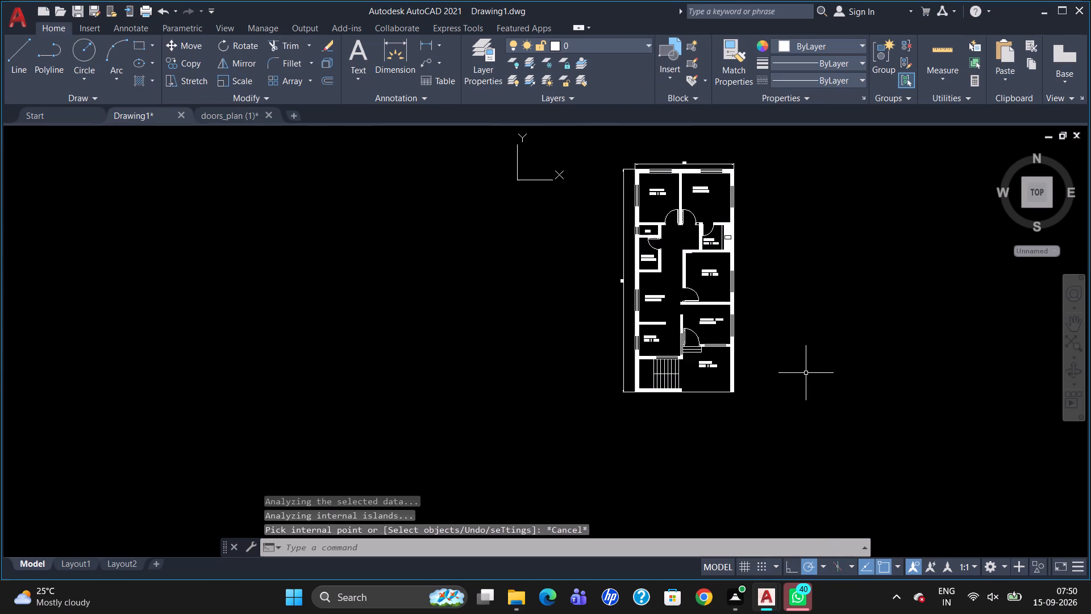
pyautogui.scroll(2, 746, 210)
pyautogui.scroll(-1, 754, 259)
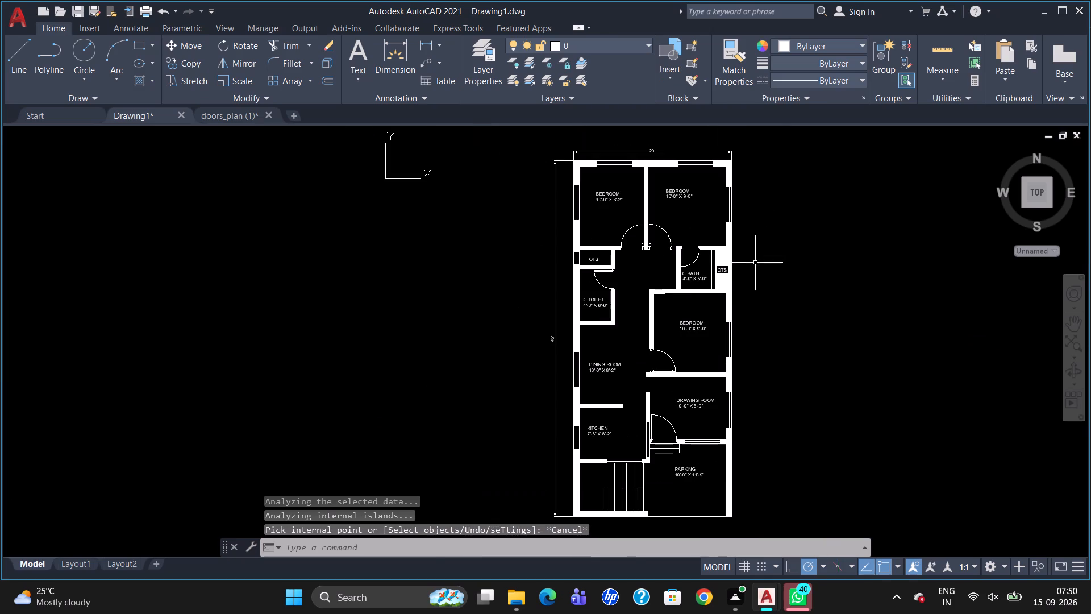
pyautogui.scroll(-1, 731, 288)
pyautogui.scroll(2, 718, 460)
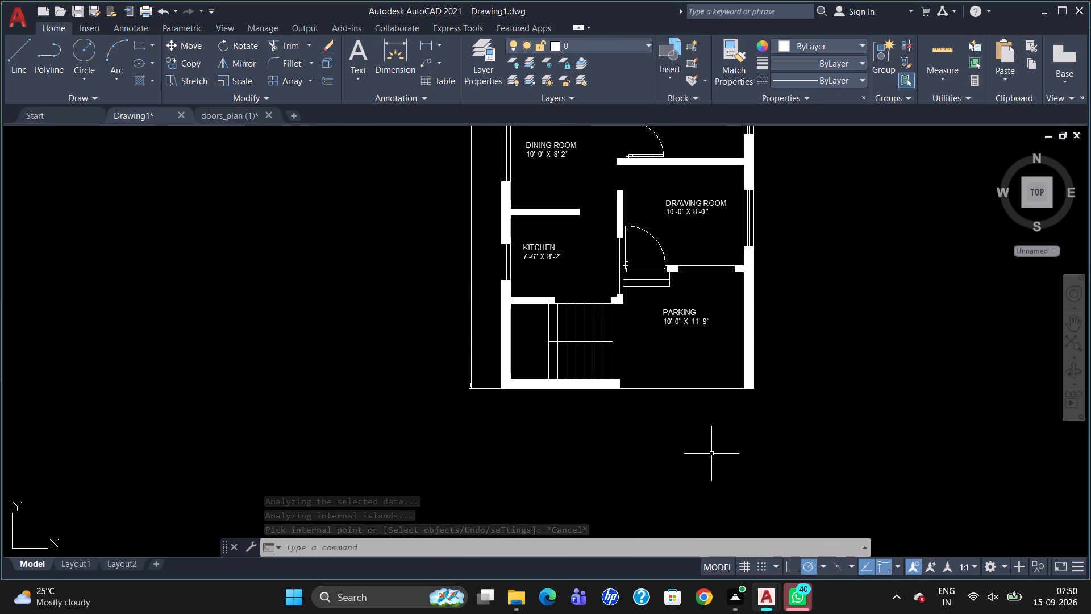
pyautogui.press('t')
pyautogui.press('Return')
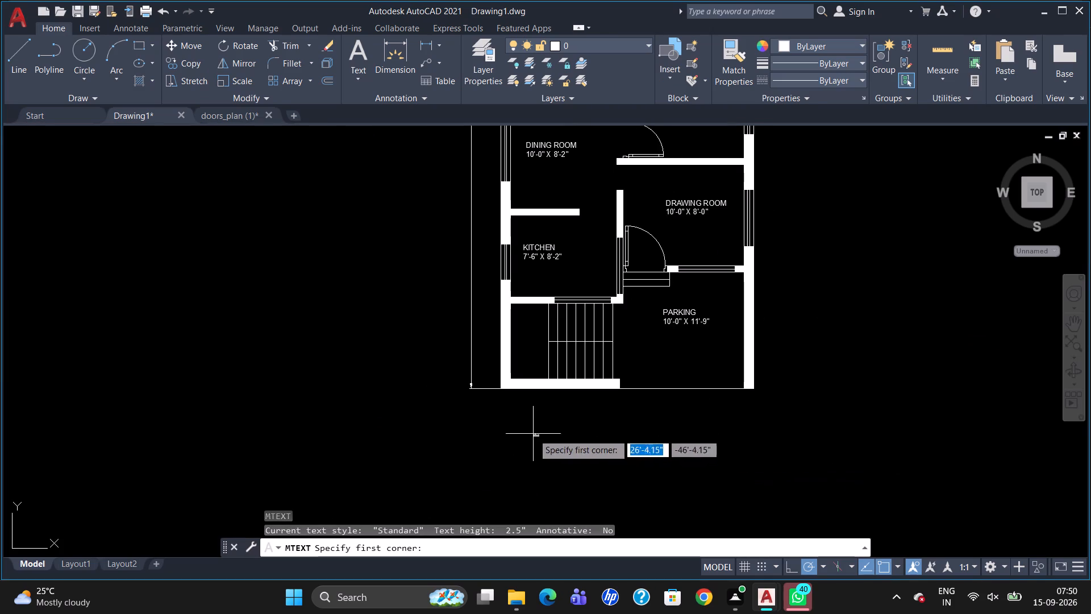
pyautogui.moveTo(532, 430); pyautogui.dragTo(543, 447)
pyautogui.click(801, 484)
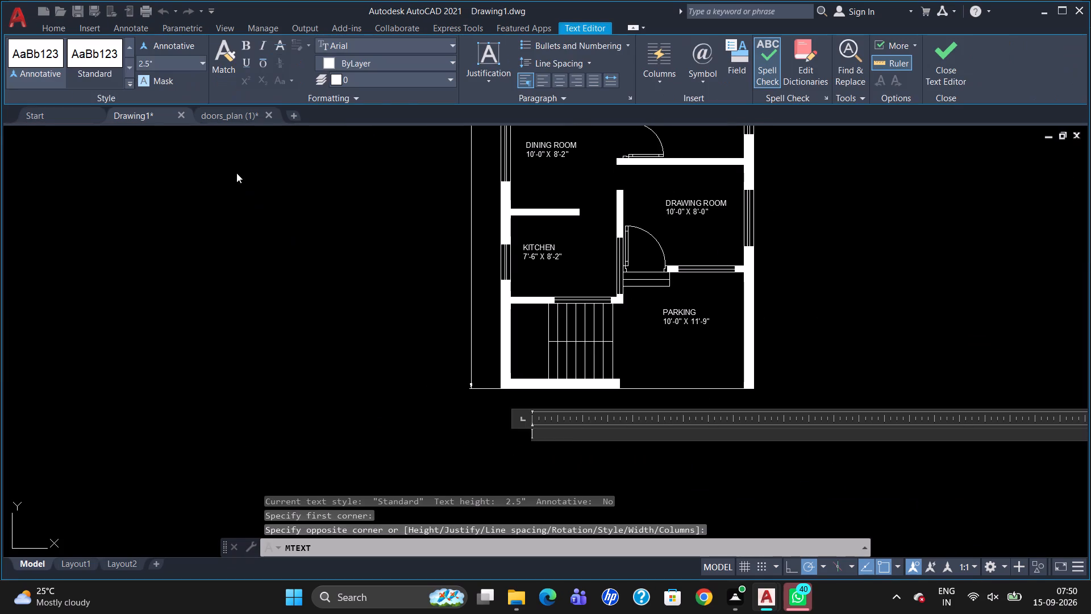
pyautogui.click(188, 66)
pyautogui.press('BackSpace')
pyautogui.press('7')
pyautogui.press('Return')
pyautogui.write('GROUND G')
pyautogui.press('BackSpace')
pyautogui.write('FLOO')
pyautogui.write('R PLAN')
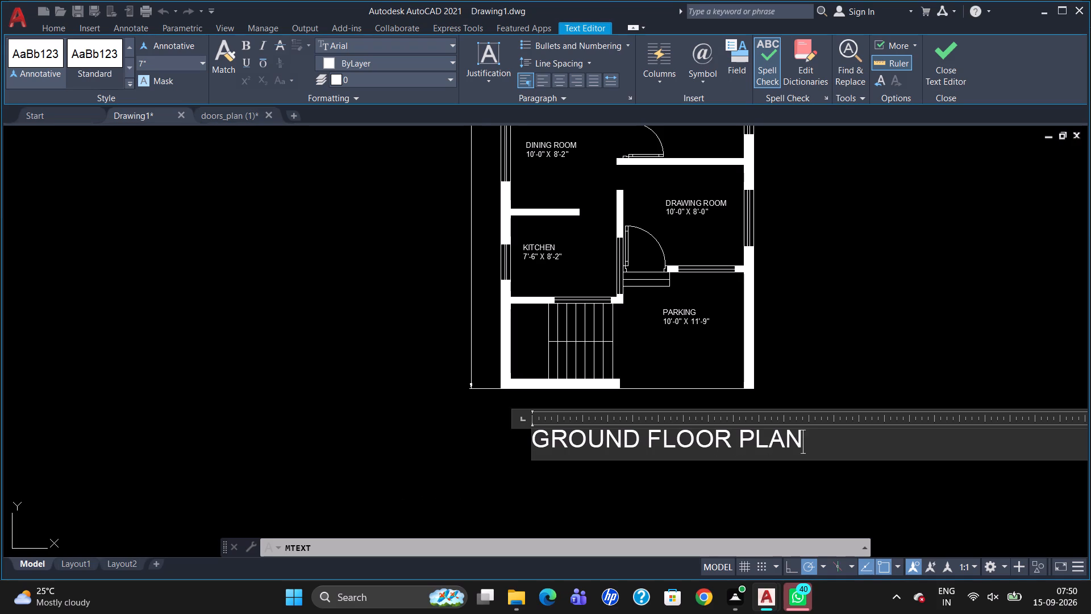
pyautogui.click(265, 253)
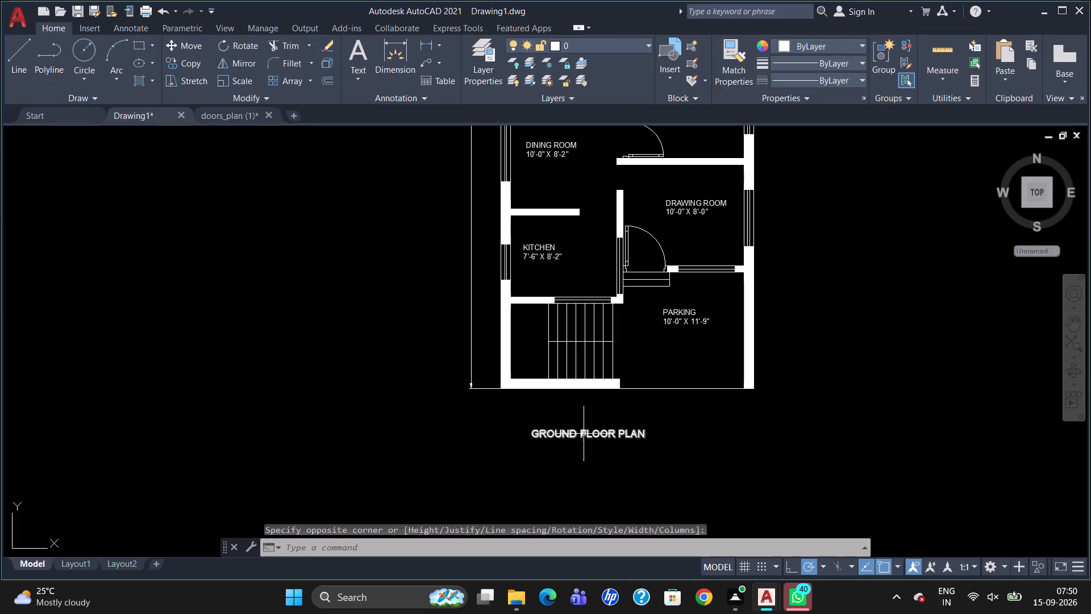
# Move the GROUND FLOOR PLAN title closer to the plan and more centrally beneath it.
pyautogui.click(584, 433)
pyautogui.click(534, 432)
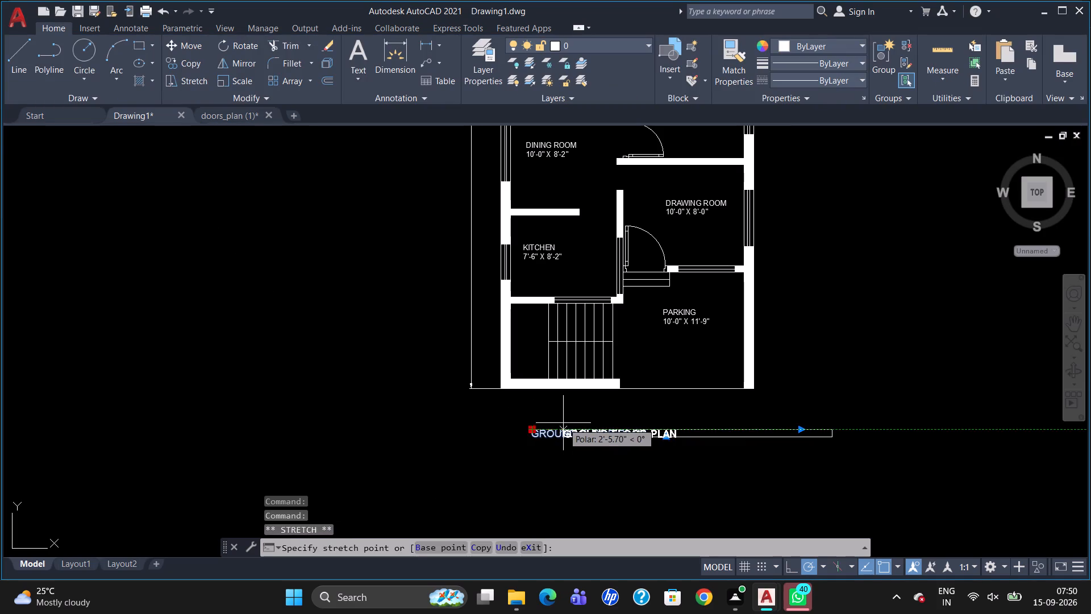
pyautogui.click(568, 418)
pyautogui.press('Escape')
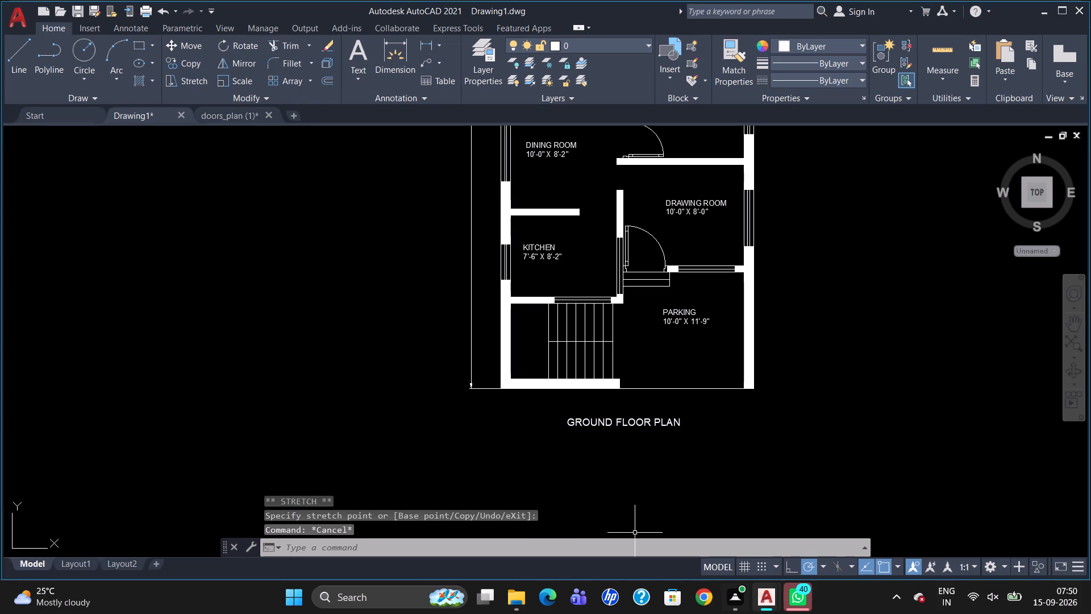
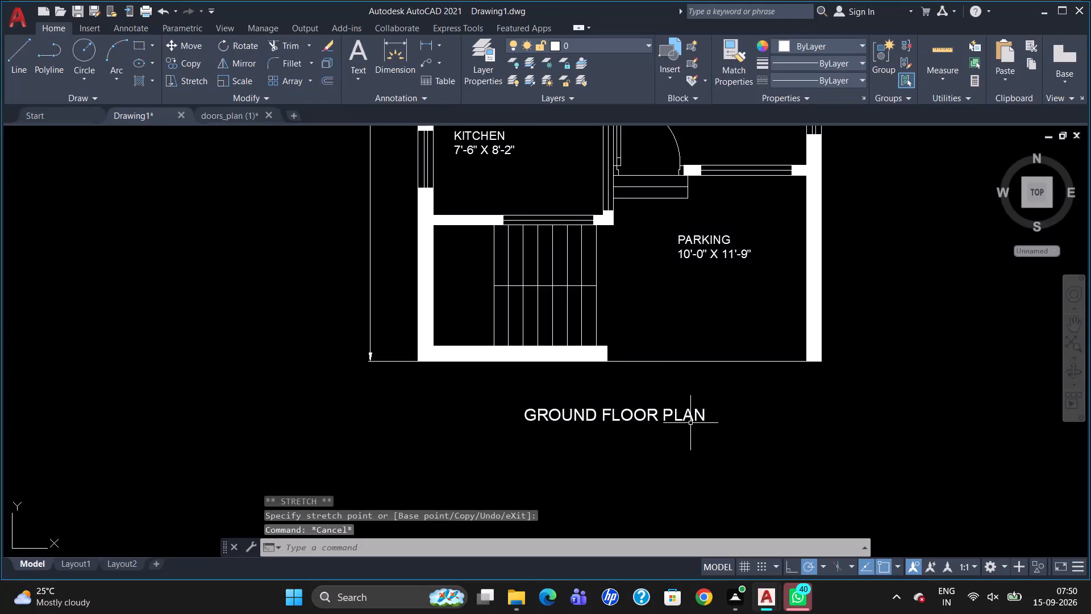
# Review the ground floor plan from the parking and staircase to the upper bedrooms, checking room labels, doors and overall dimensions.
pyautogui.scroll(-1, 691, 425)
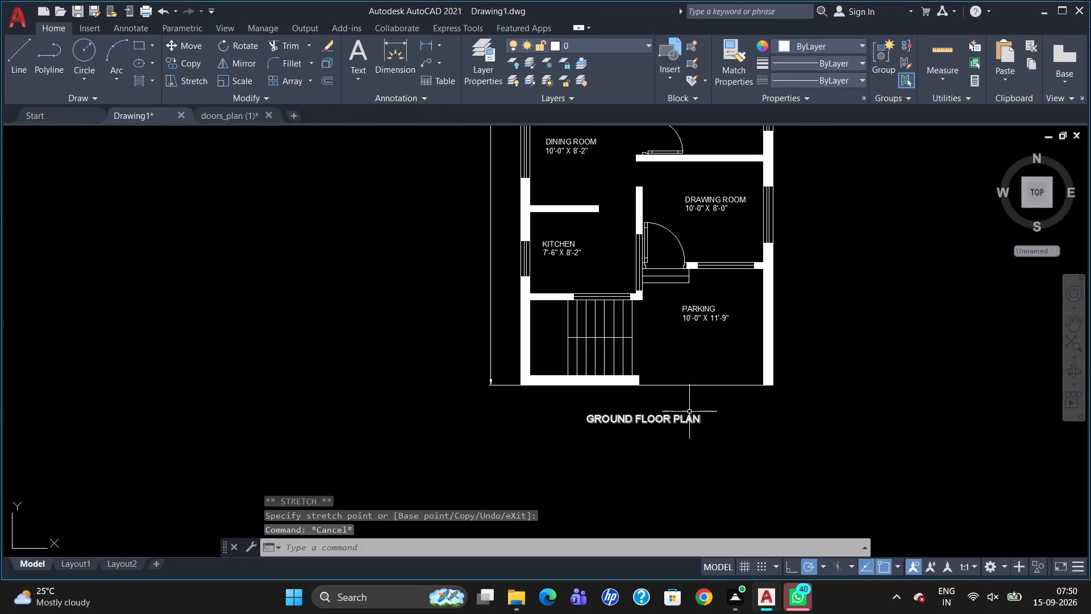
pyautogui.scroll(1, 778, 235)
pyautogui.scroll(-2, 705, 425)
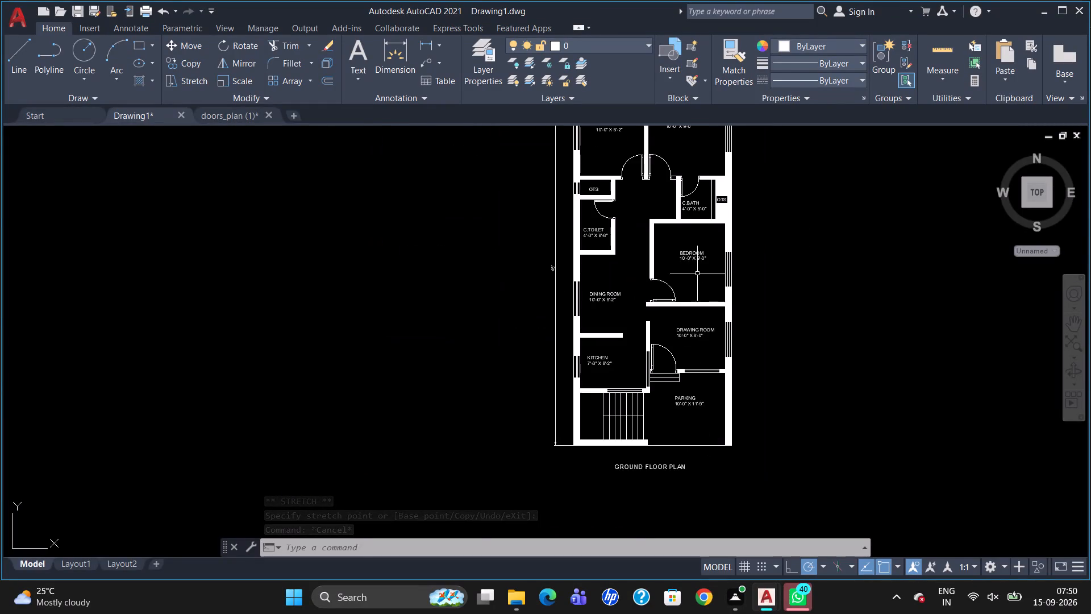
pyautogui.scroll(2, 678, 223)
pyautogui.scroll(-2, 674, 426)
pyautogui.scroll(2, 643, 305)
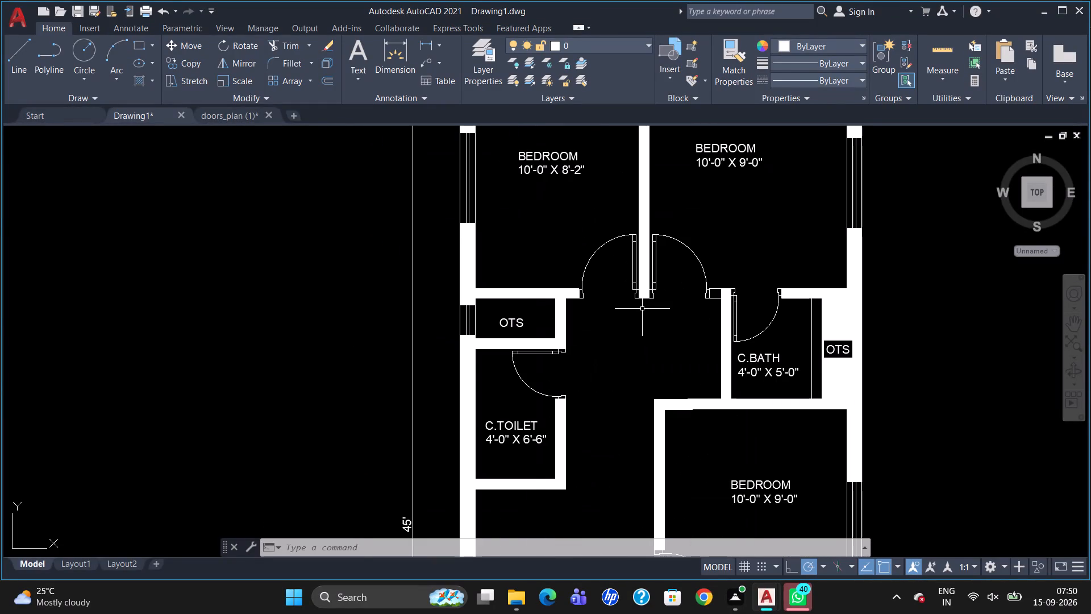
pyautogui.scroll(-1, 638, 281)
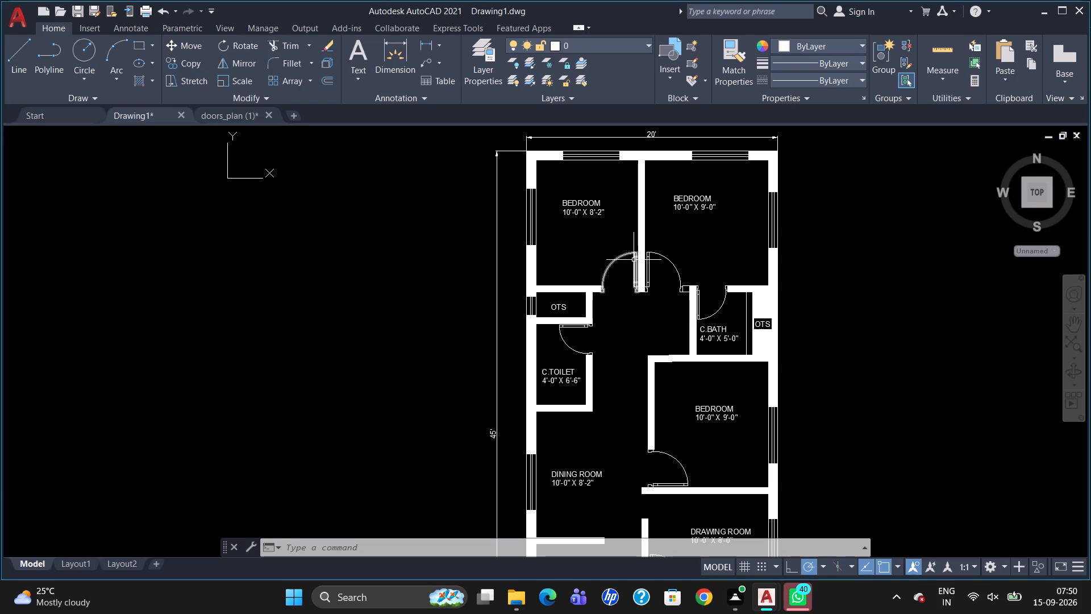
pyautogui.scroll(-1, 636, 244)
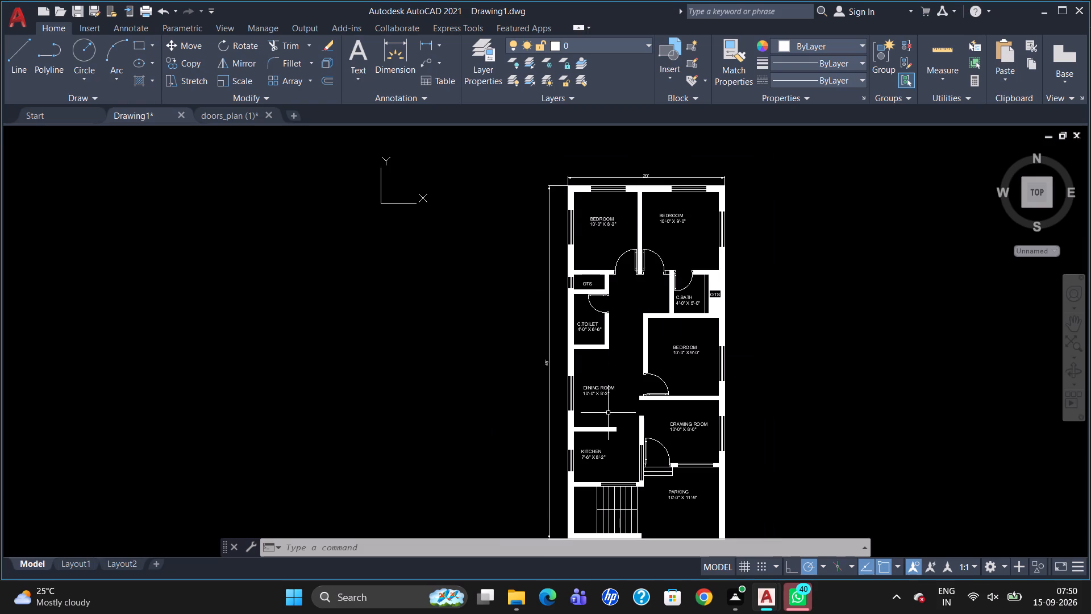
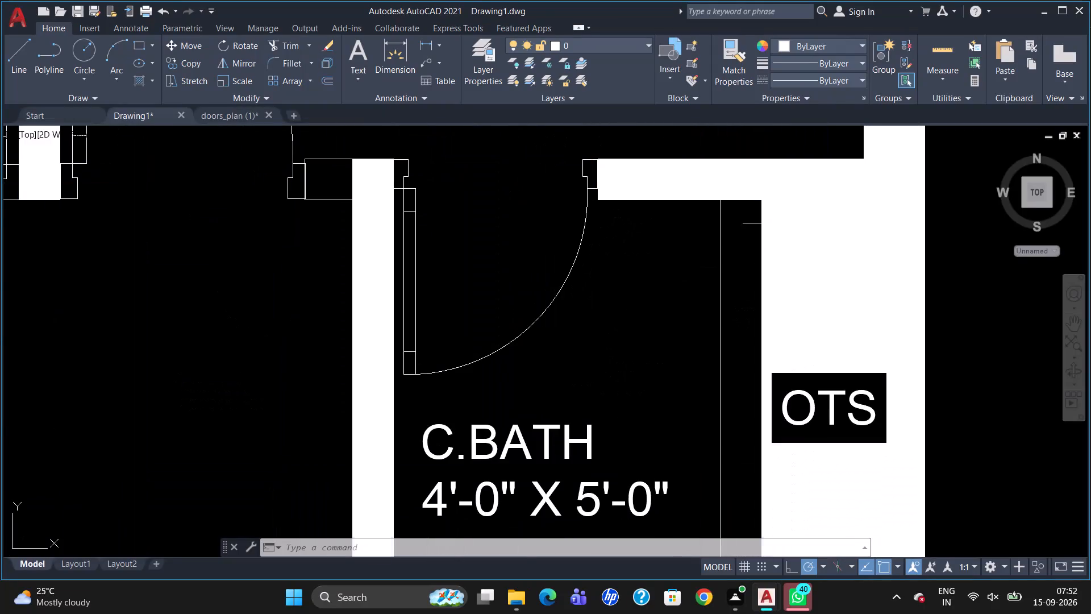
# Delete the solid hatch that fills the OTS shaft beside C.BATH together with the C.BATH and C.TOILET walls.
pyautogui.scroll(-1, 805, 222)
pyautogui.click(813, 239)
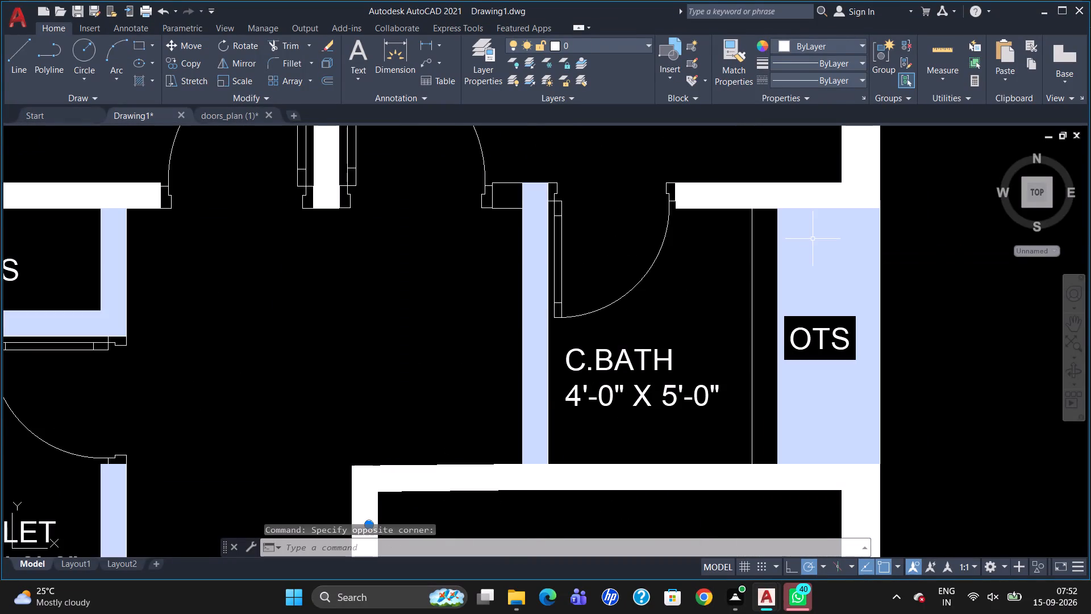
pyautogui.scroll(-1, 801, 249)
pyautogui.scroll(-1, 867, 241)
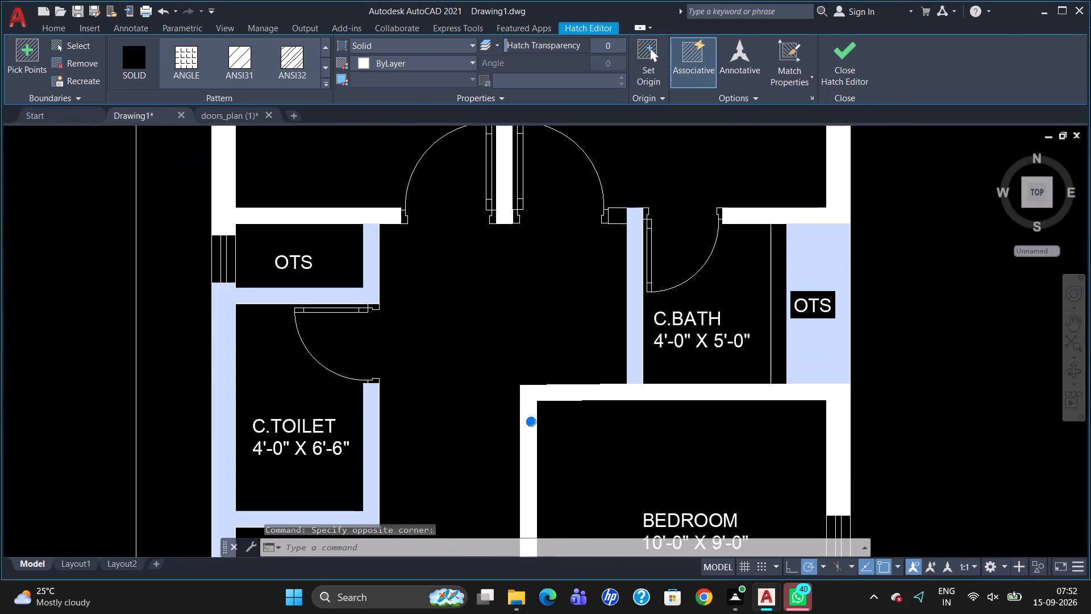
pyautogui.press('Delete')
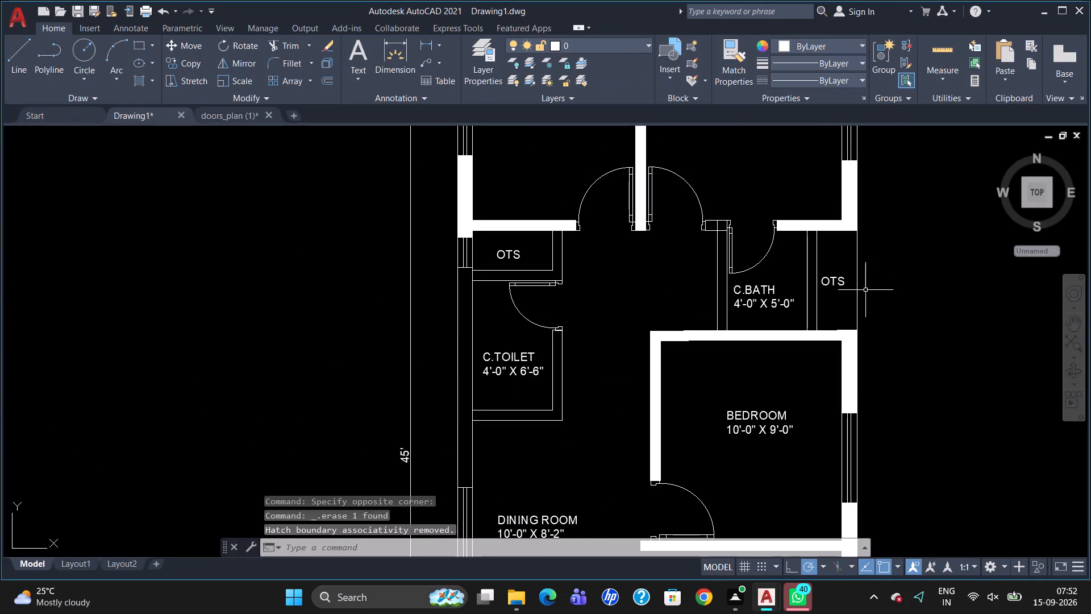
# Apply a solid hatch to both C.BATH side walls, the small wall junction above, the left OTS and C.TOILET walls, and the adjoining outer wall.
pyautogui.click(157, 81)
pyautogui.click(149, 80)
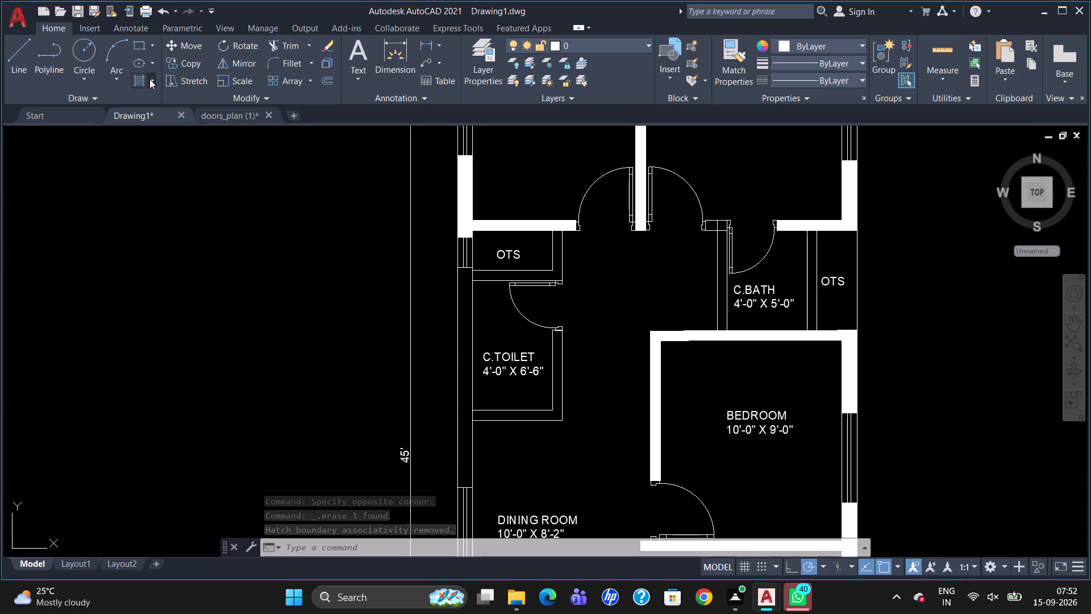
pyautogui.click(159, 104)
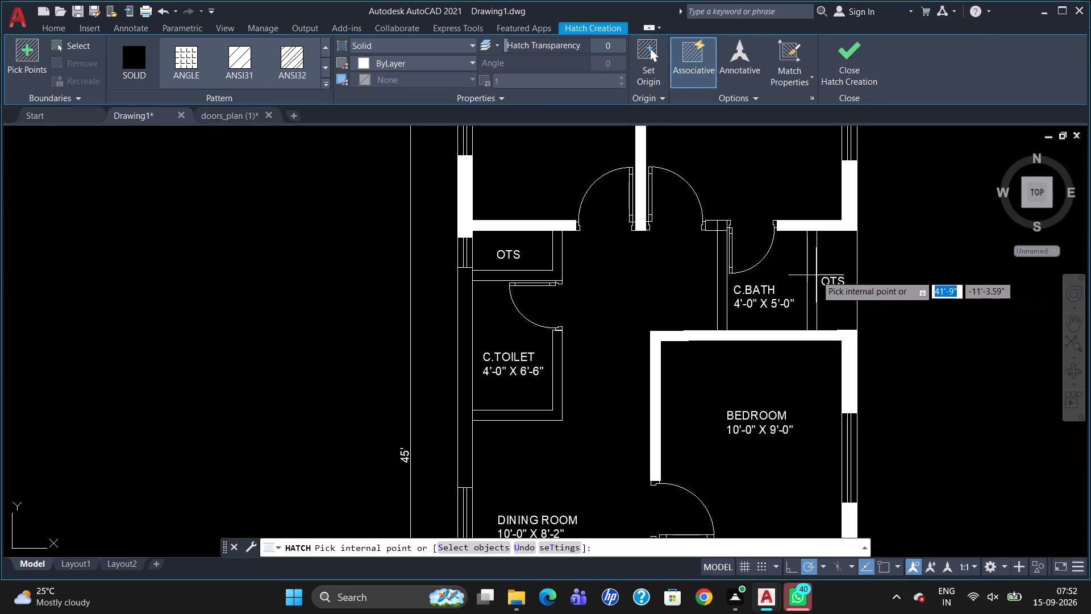
pyautogui.click(816, 269)
pyautogui.click(723, 301)
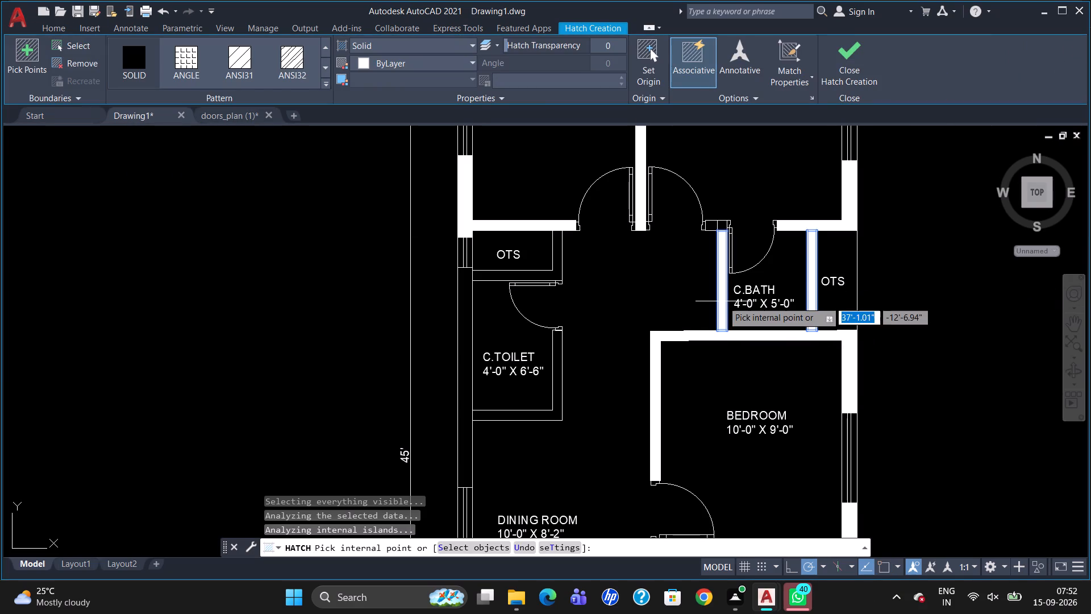
pyautogui.scroll(2, 727, 225)
pyautogui.click(717, 222)
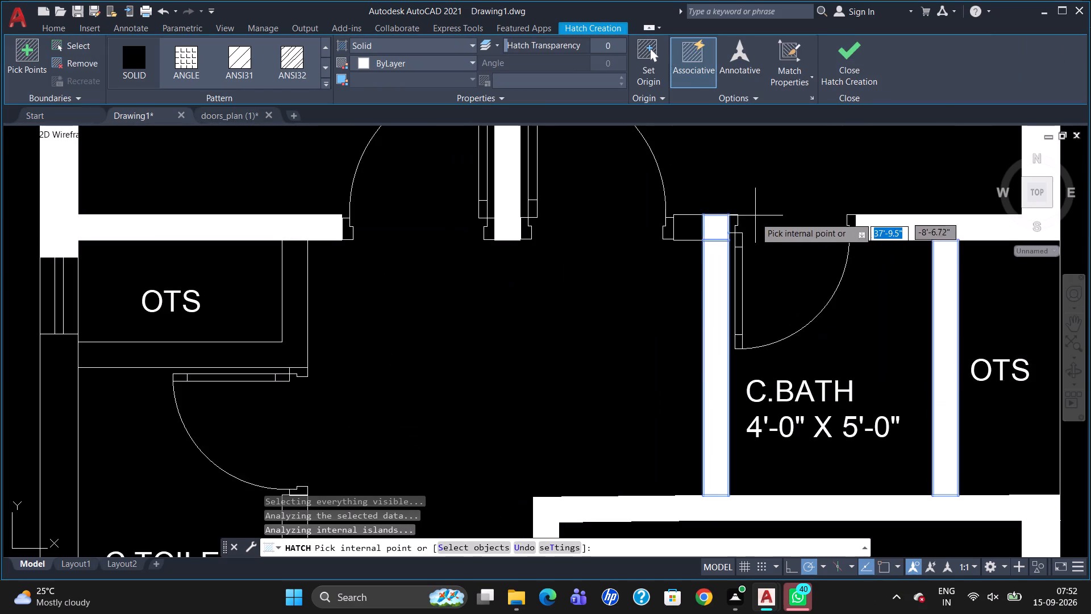
pyautogui.scroll(-2, 756, 233)
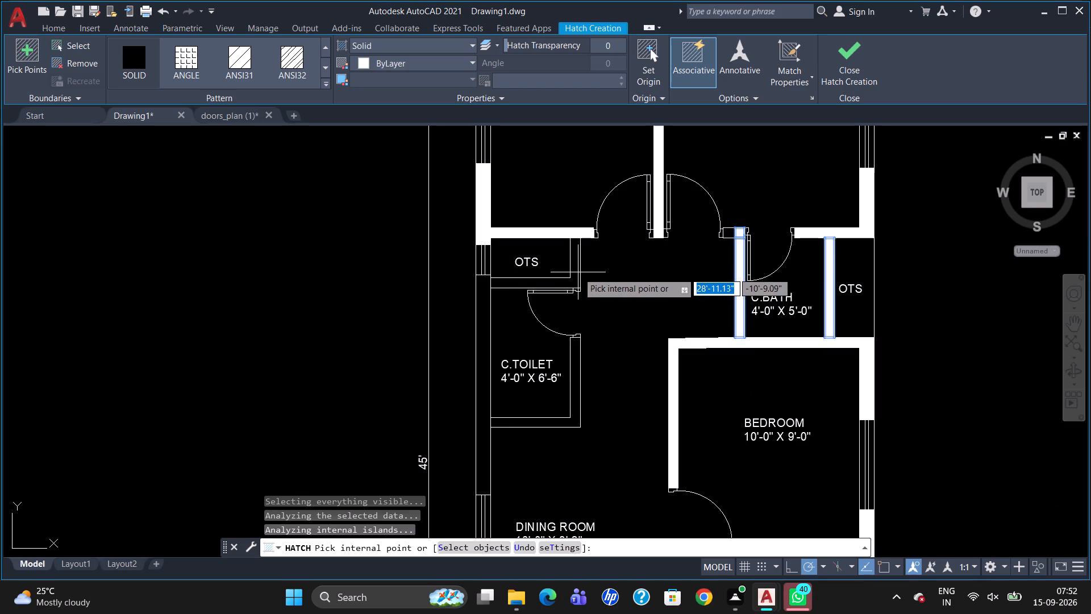
pyautogui.click(578, 272)
pyautogui.click(574, 396)
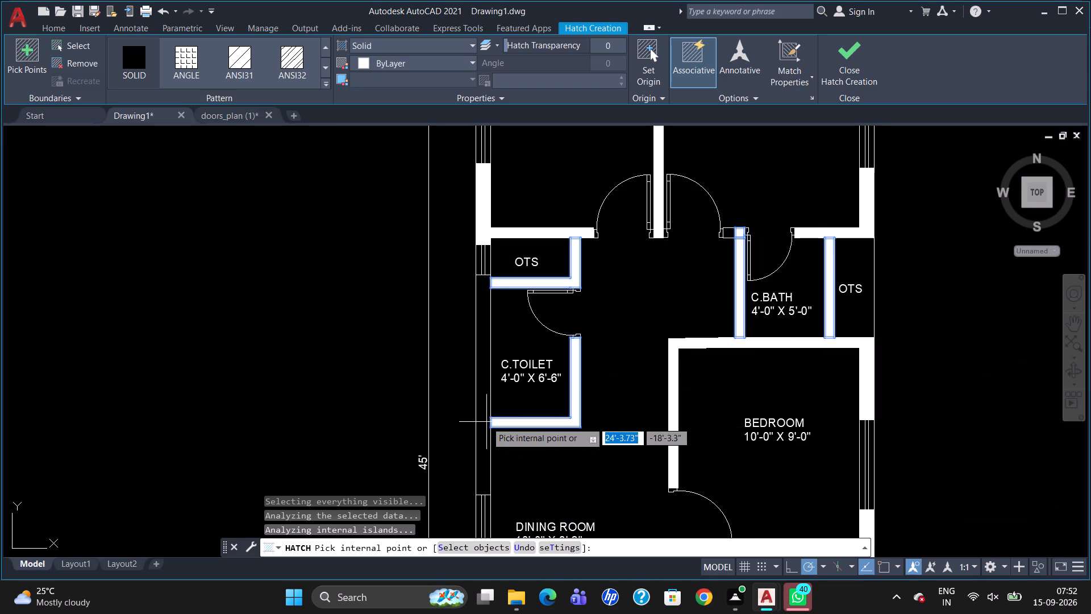
pyautogui.click(486, 420)
pyautogui.scroll(-2, 626, 264)
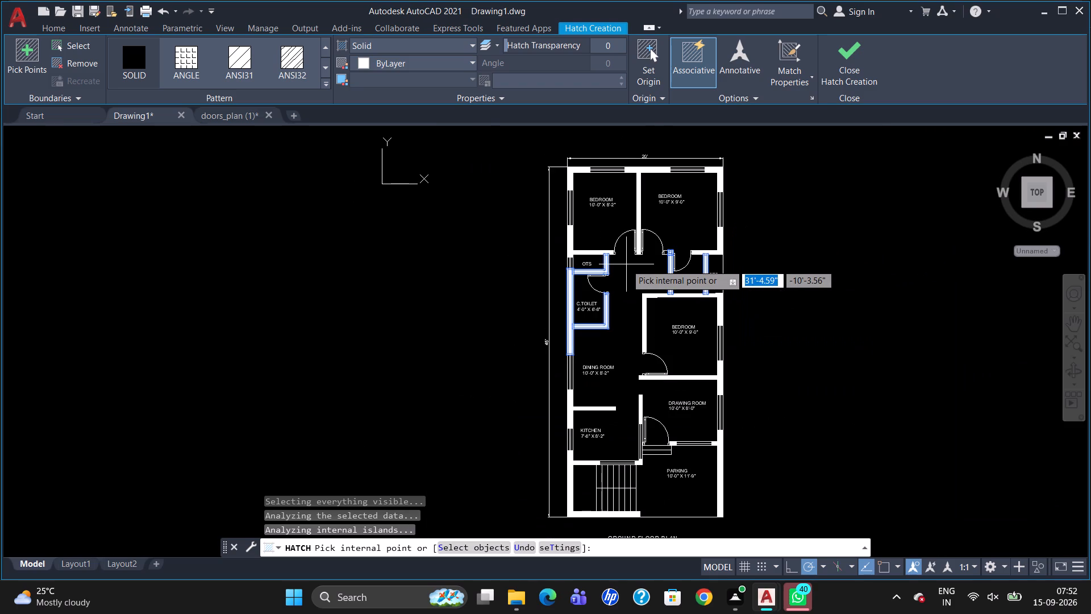
pyautogui.press('Escape')
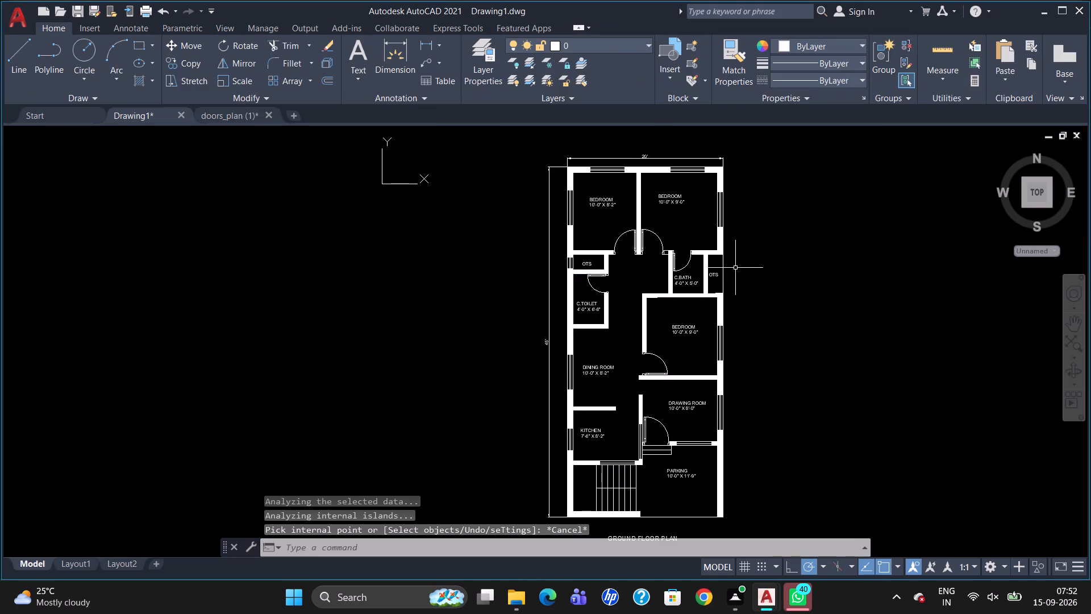
pyautogui.scroll(1, 735, 268)
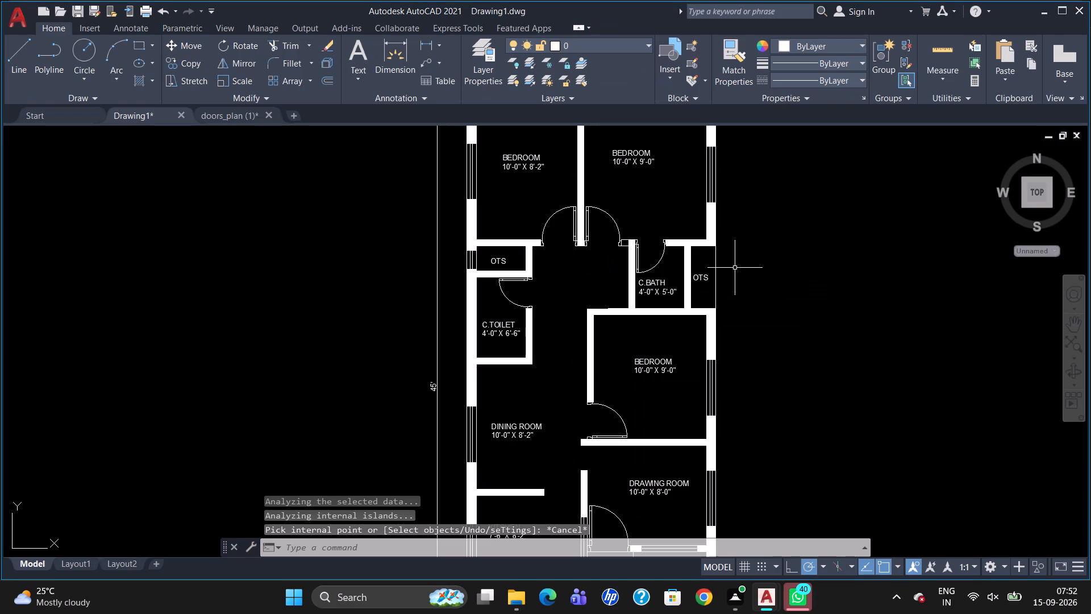
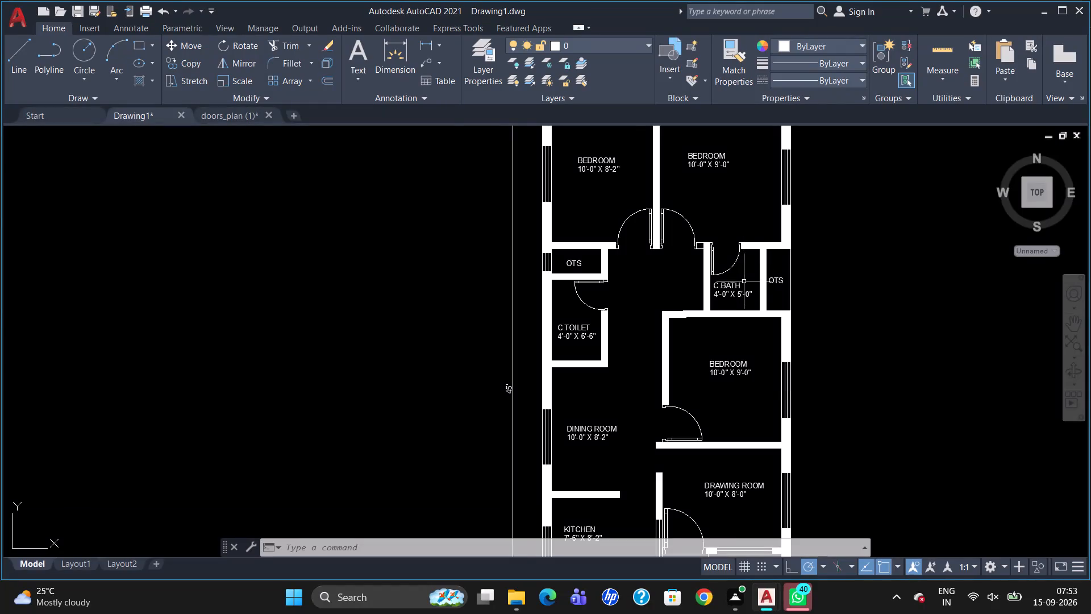
# Examine the solid wall hatching across the floor plan, including the OTS, C.BATH, C.TOILET, bedroom and drawing room walls.
pyautogui.scroll(-3, 763, 259)
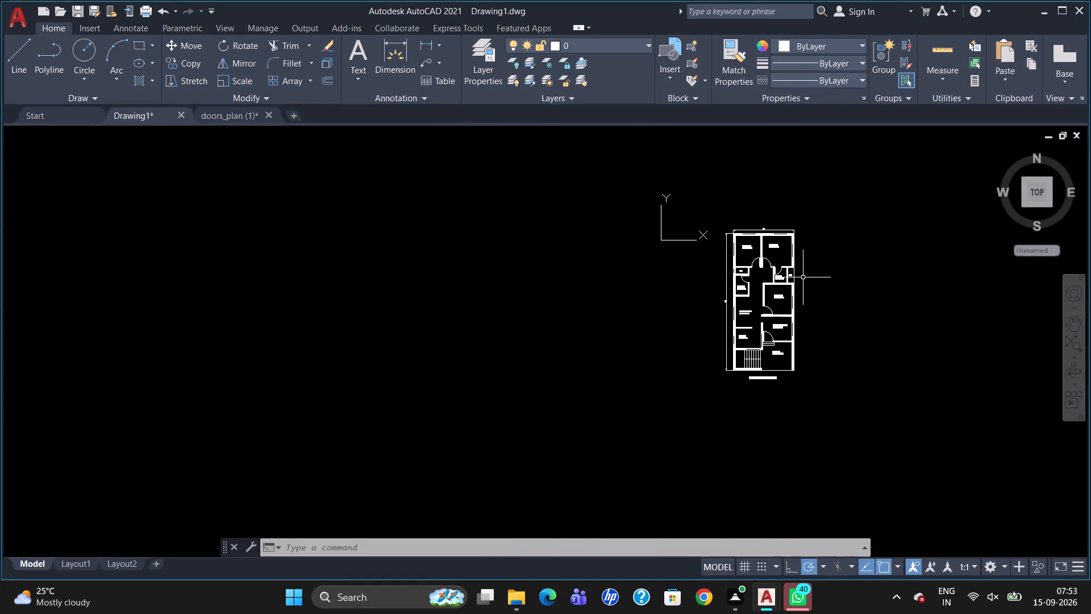
pyautogui.scroll(3, 805, 352)
pyautogui.scroll(-1, 801, 355)
pyautogui.scroll(2, 781, 204)
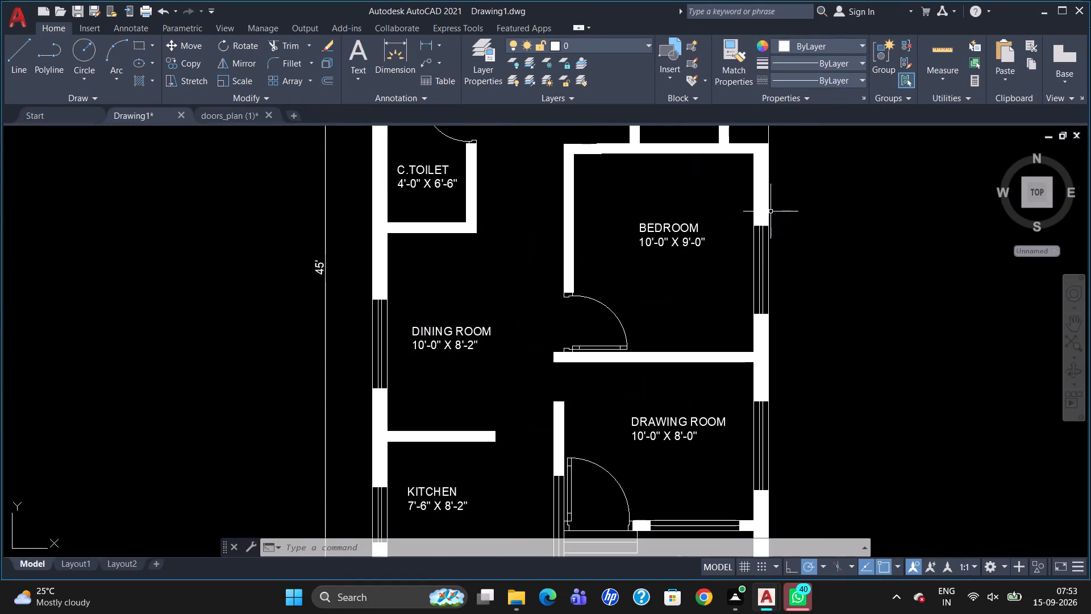
pyautogui.scroll(-2, 748, 261)
pyautogui.scroll(2, 756, 161)
pyautogui.scroll(-1, 726, 263)
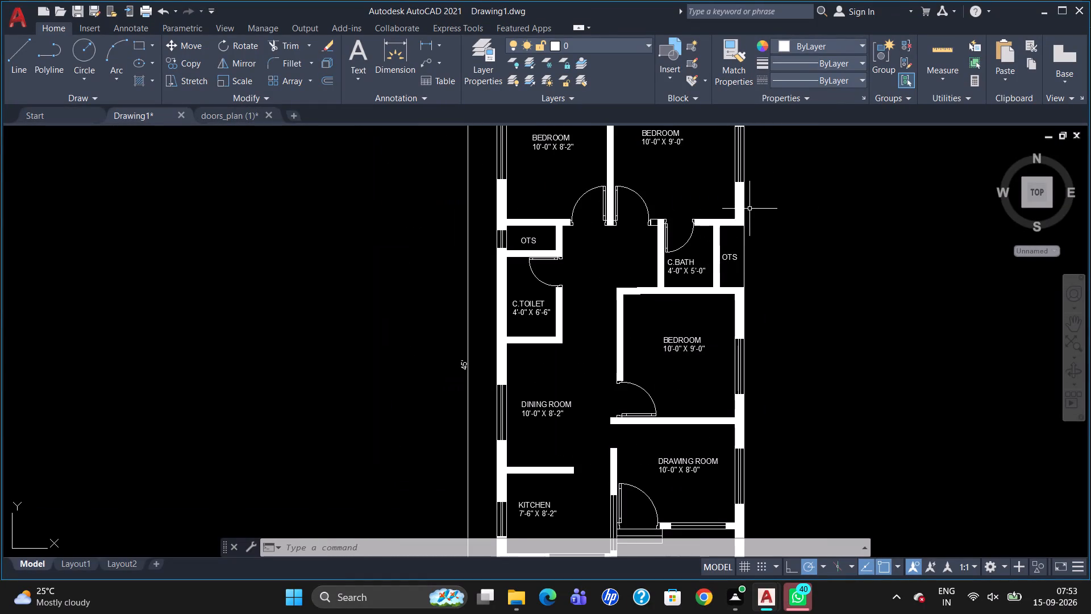
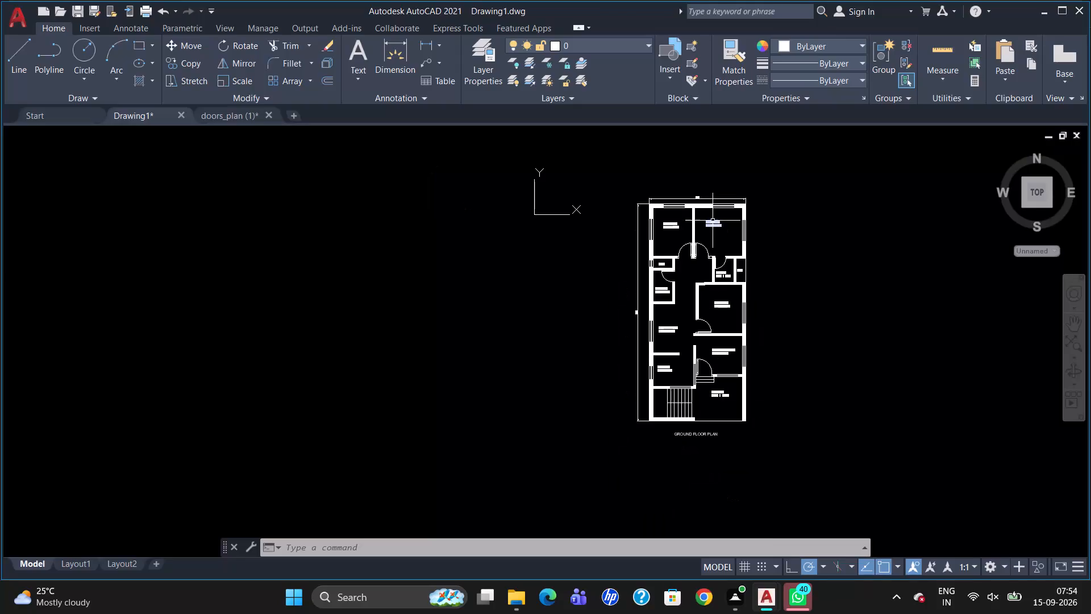
# Save the drawing in the Downloads folder under the file name 20X45 HOUSE PLAN.
pyautogui.scroll(1, 825, 198)
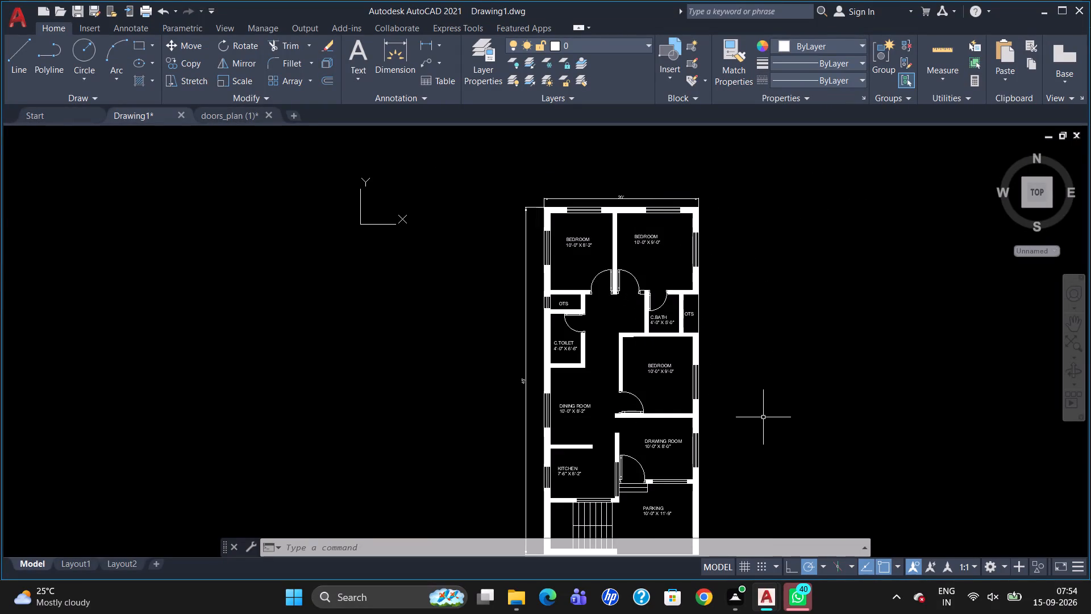
pyautogui.hotkey('ctrl', 's')
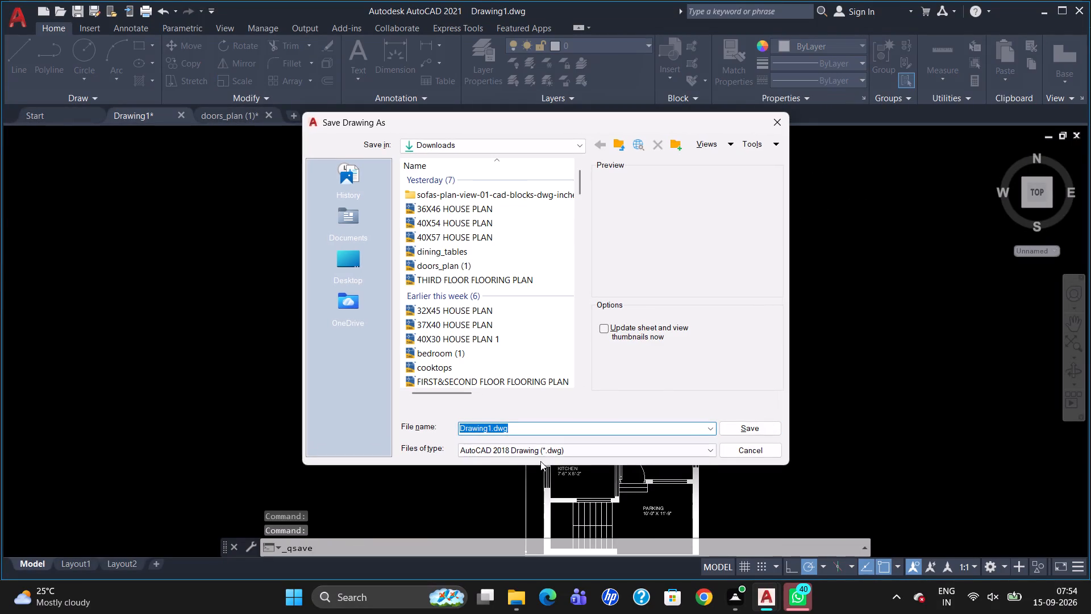
pyautogui.click(492, 428)
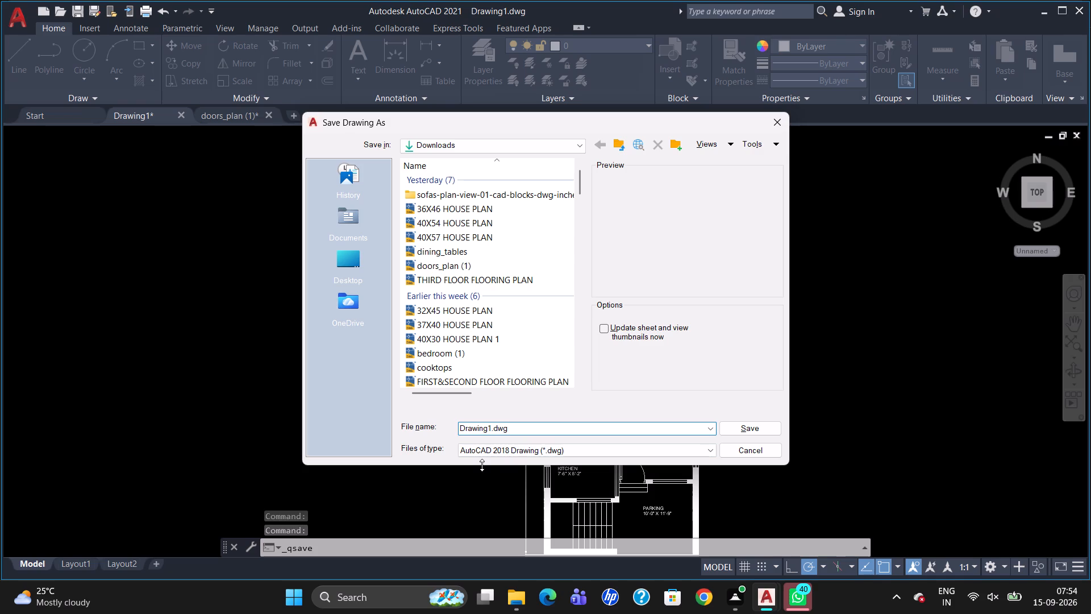
pyautogui.press('BackSpace')
pyautogui.press('BackSpace')
pyautogui.press('BackSpace')
pyautogui.press('BackSpace')
pyautogui.press('BackSpace')
pyautogui.press('BackSpace')
pyautogui.press('BackSpace')
pyautogui.press('BackSpace')
pyautogui.press('BackSpace')
pyautogui.press('BackSpace')
pyautogui.press('BackSpace')
pyautogui.press('BackSpace')
pyautogui.press('BackSpace')
pyautogui.write('20')
pyautogui.write('X45 HOUSE PLAN')
pyautogui.press('Return')
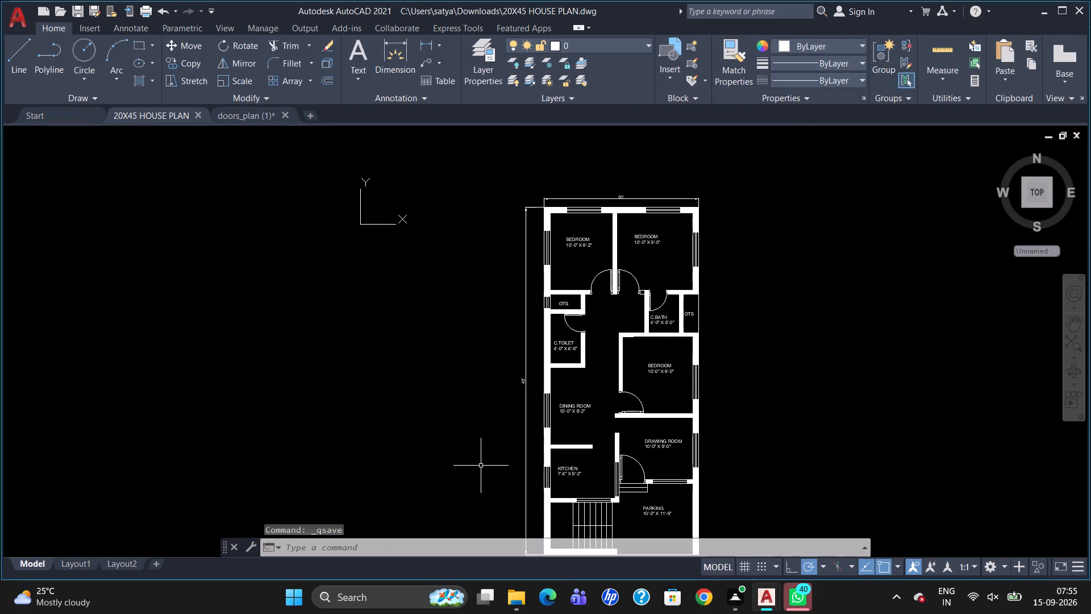
# Query the drawing's log file path with the LOGFILENAME system variable.
pyautogui.scroll(-1, 652, 308)
pyautogui.scroll(2, 636, 493)
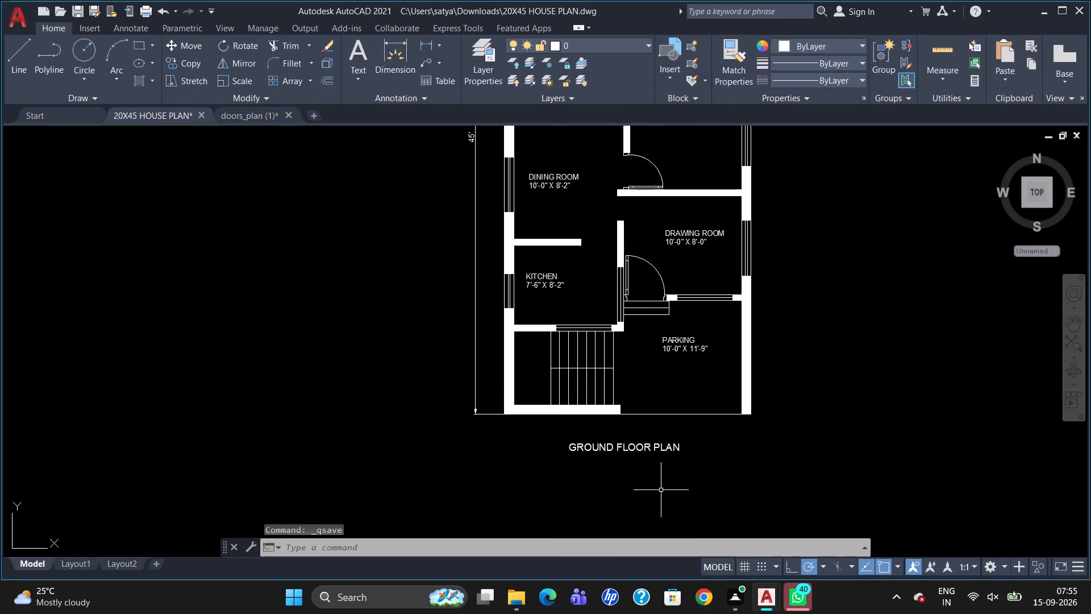
pyautogui.click(688, 549)
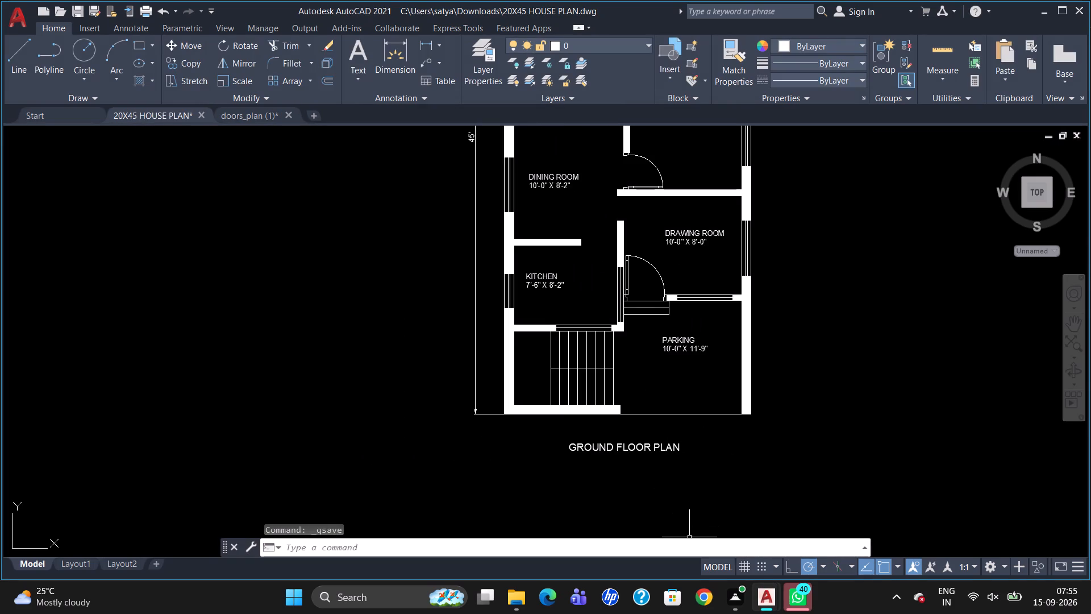
pyautogui.write('LOGFIL')
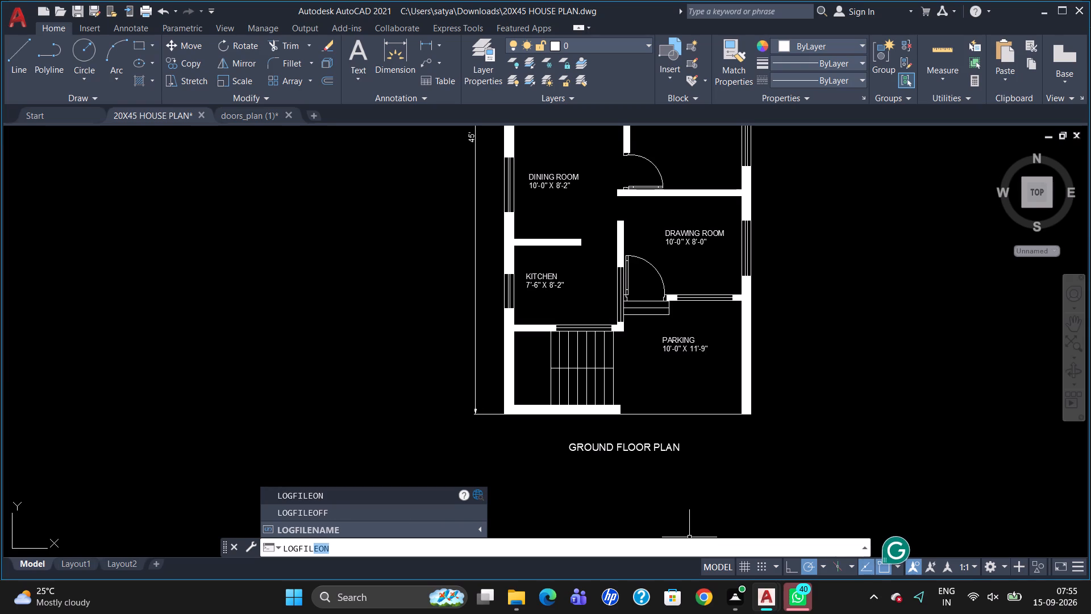
pyautogui.press('e')
pyautogui.write('NAME')
pyautogui.press('Return')
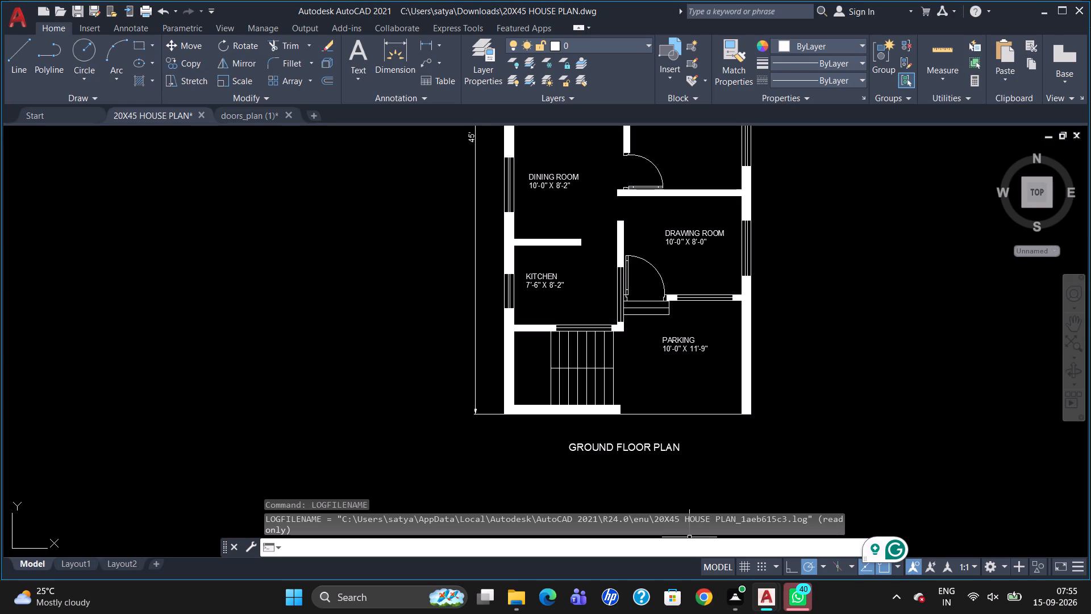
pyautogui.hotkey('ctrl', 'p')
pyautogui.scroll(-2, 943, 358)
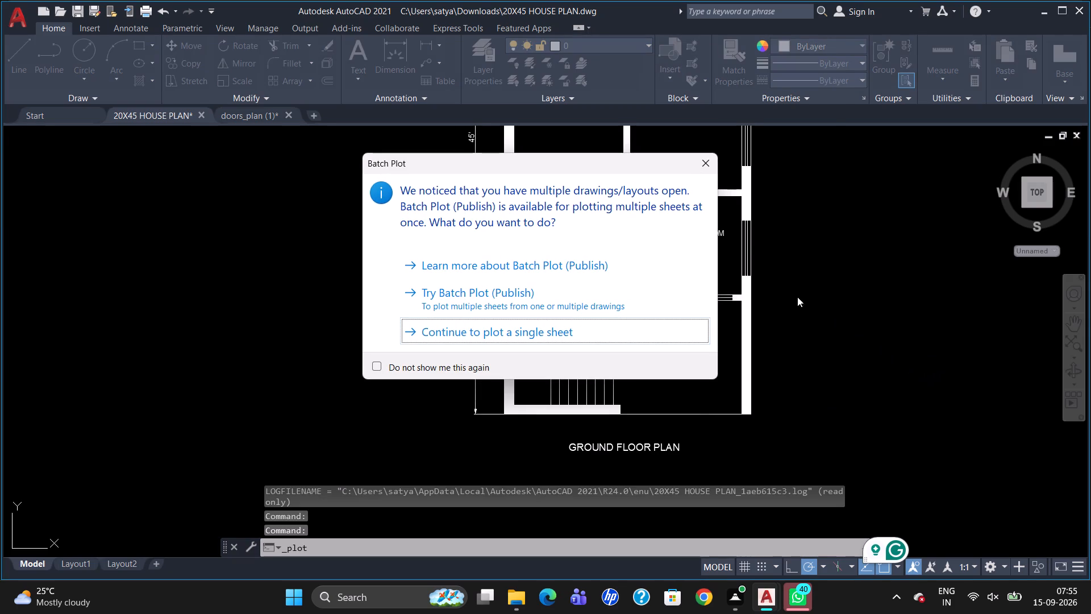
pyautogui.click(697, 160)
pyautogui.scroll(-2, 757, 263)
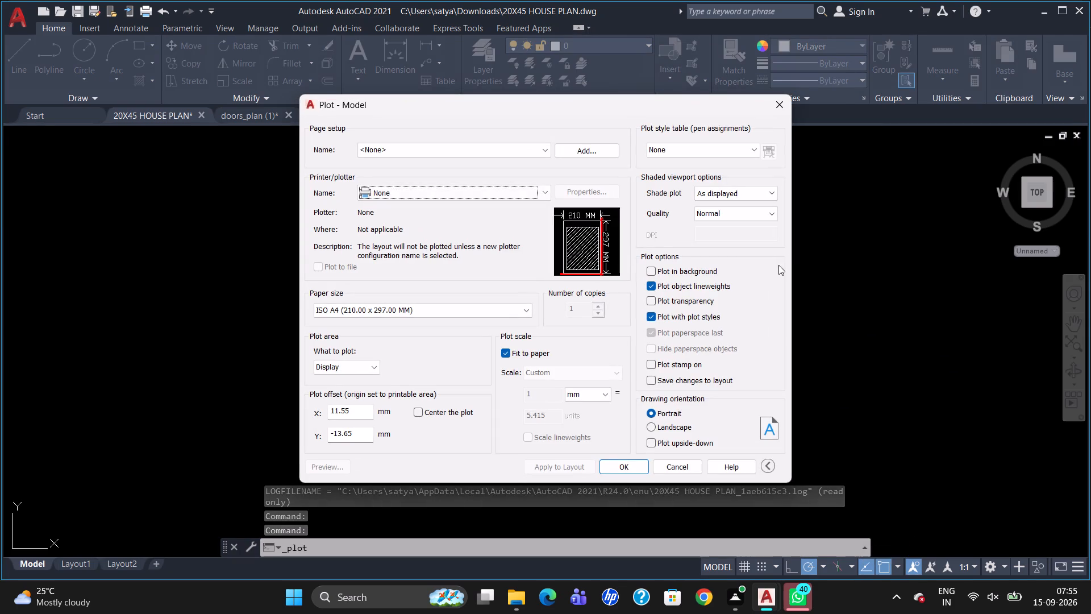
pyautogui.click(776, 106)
# Start a single-sheet plot with the DWG To PDF.pc3 plotter and set its vector and raster image quality to 4800 dpi.
pyautogui.scroll(-2, 785, 201)
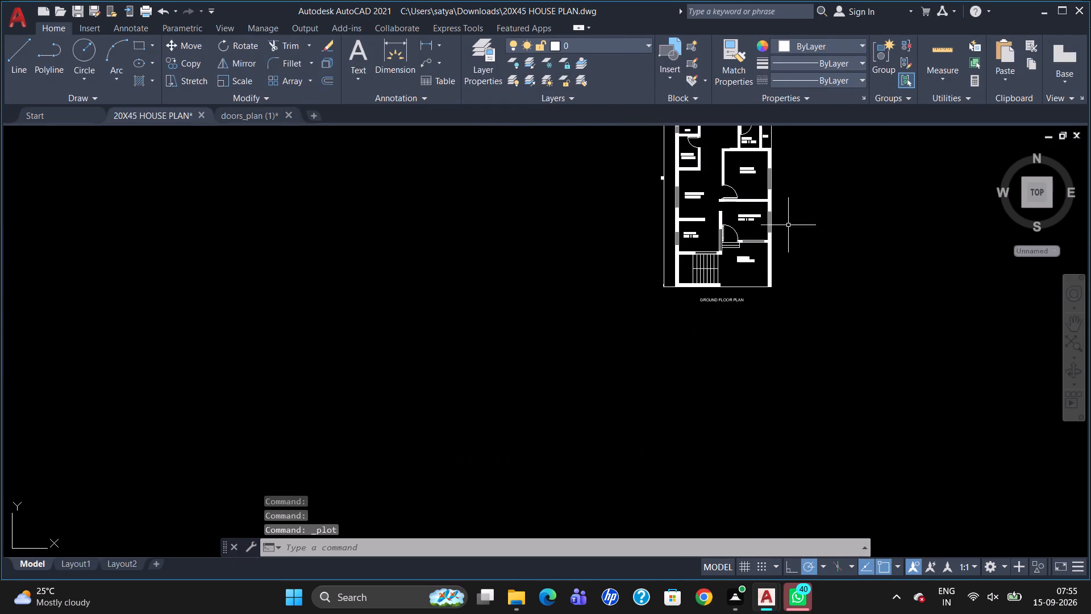
pyautogui.scroll(-2, 788, 248)
pyautogui.scroll(3, 827, 182)
pyautogui.scroll(-1, 799, 244)
pyautogui.scroll(1, 768, 188)
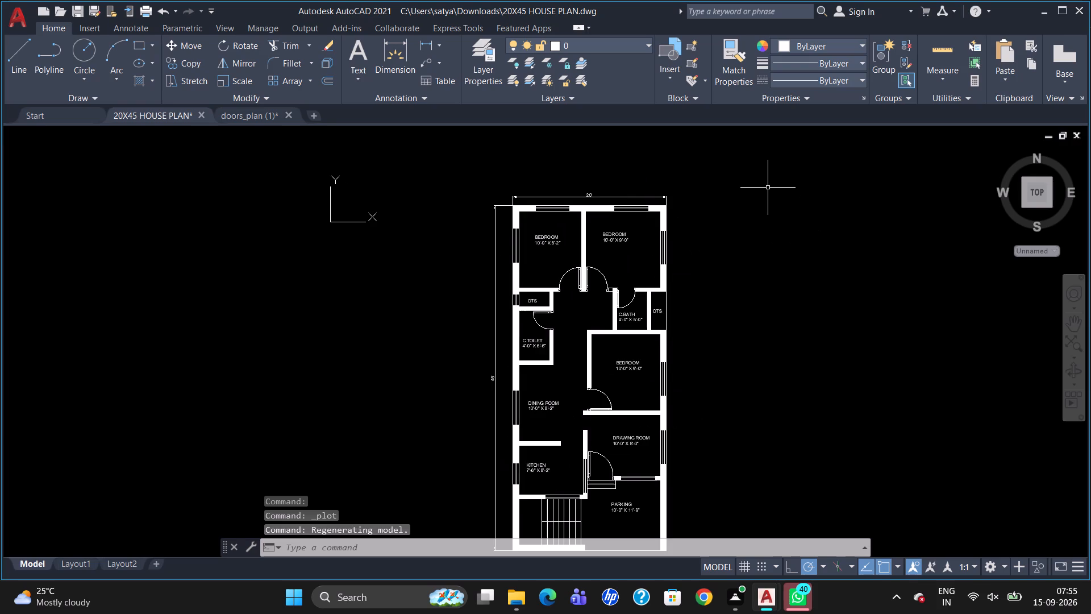
pyautogui.scroll(-1, 769, 187)
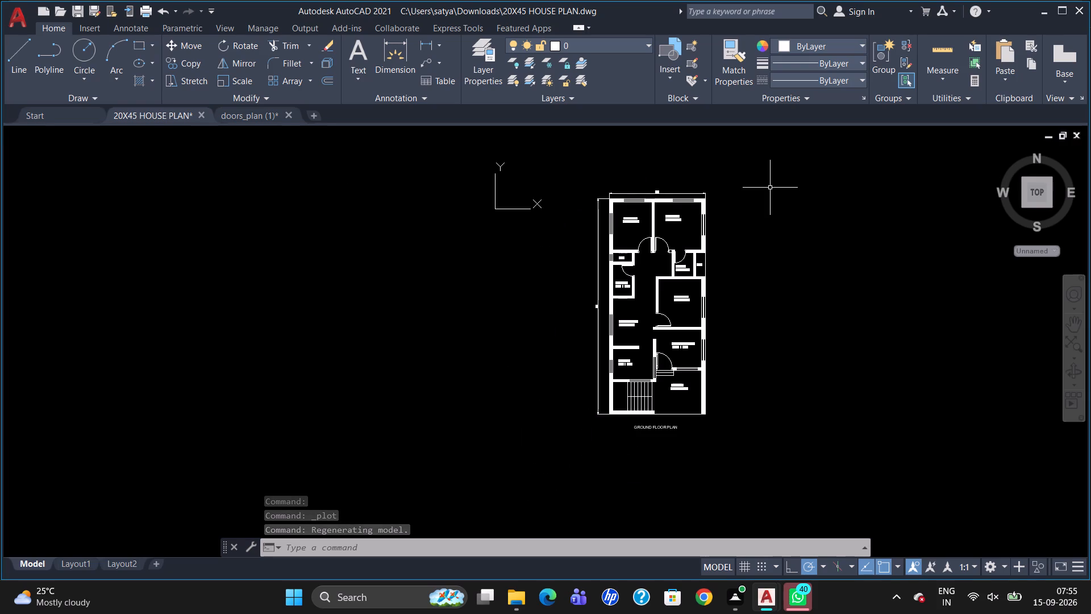
pyautogui.hotkey('ctrl', 'p')
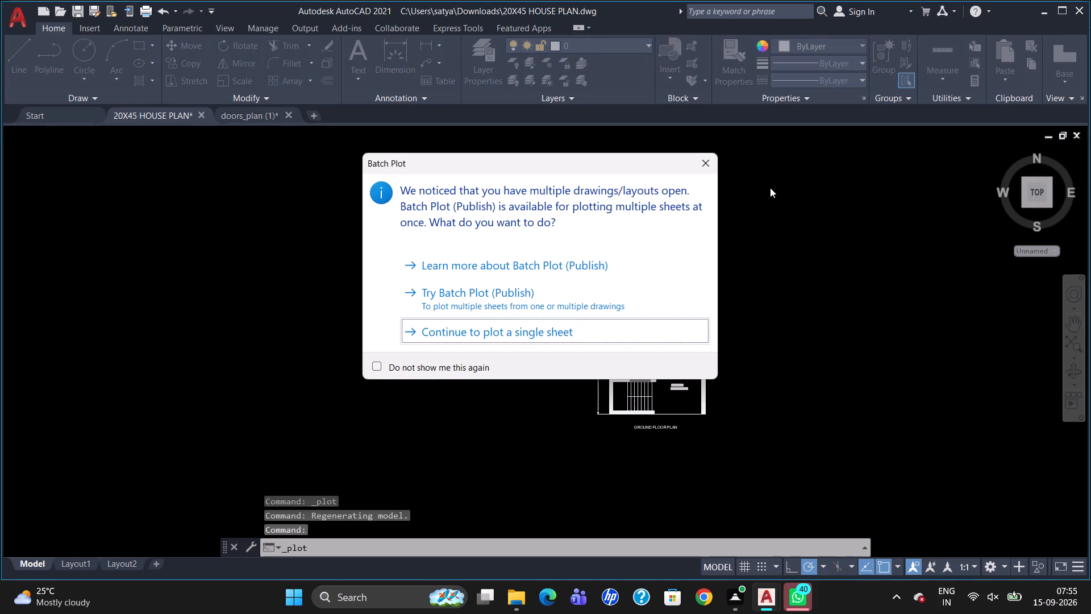
pyautogui.click(560, 335)
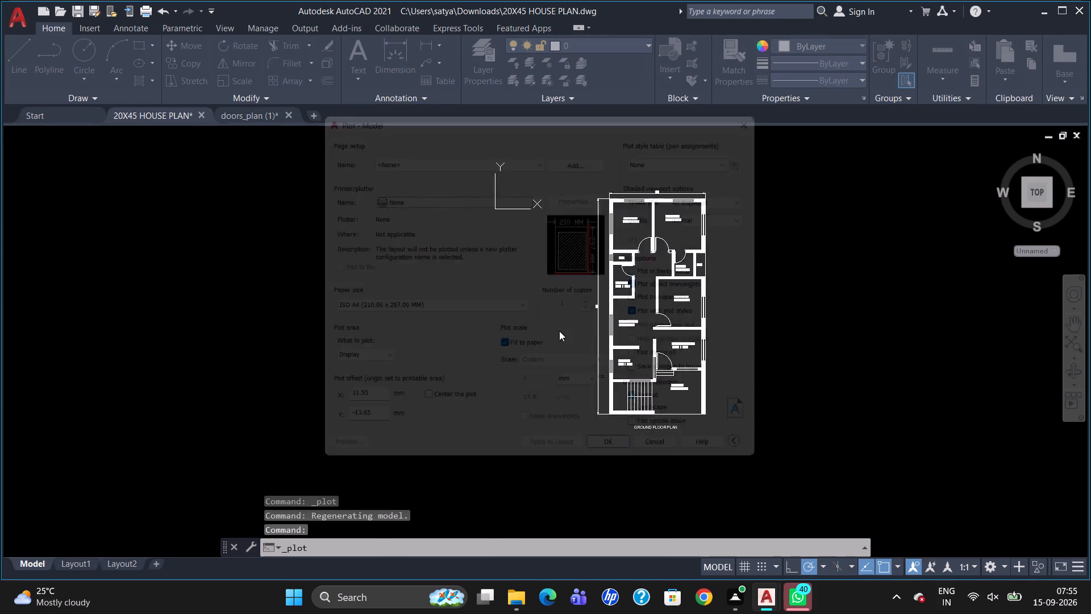
pyautogui.click(543, 197)
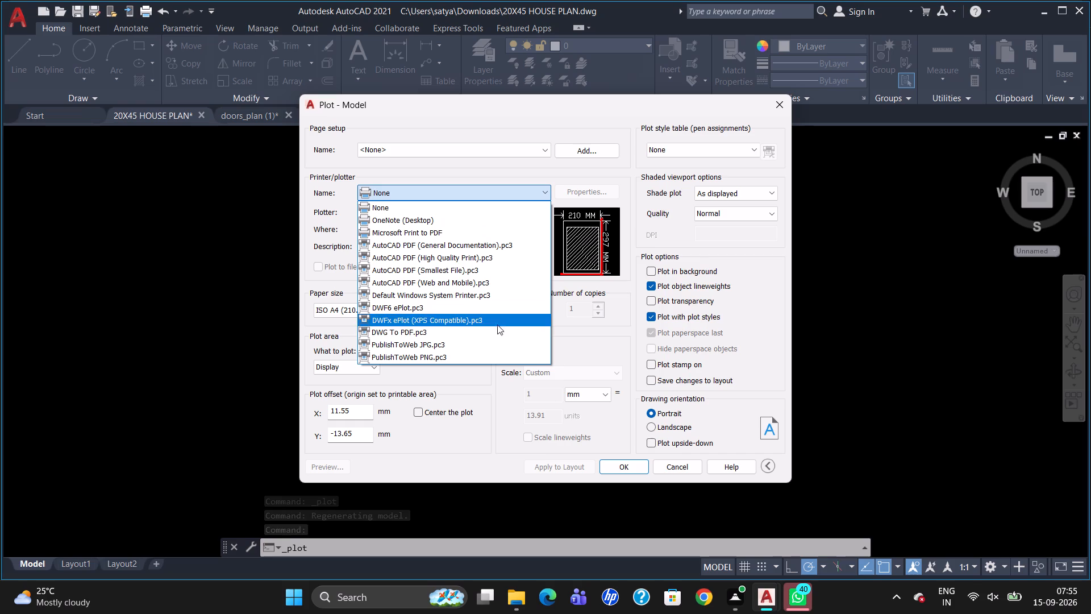
pyautogui.click(495, 331)
pyautogui.click(526, 271)
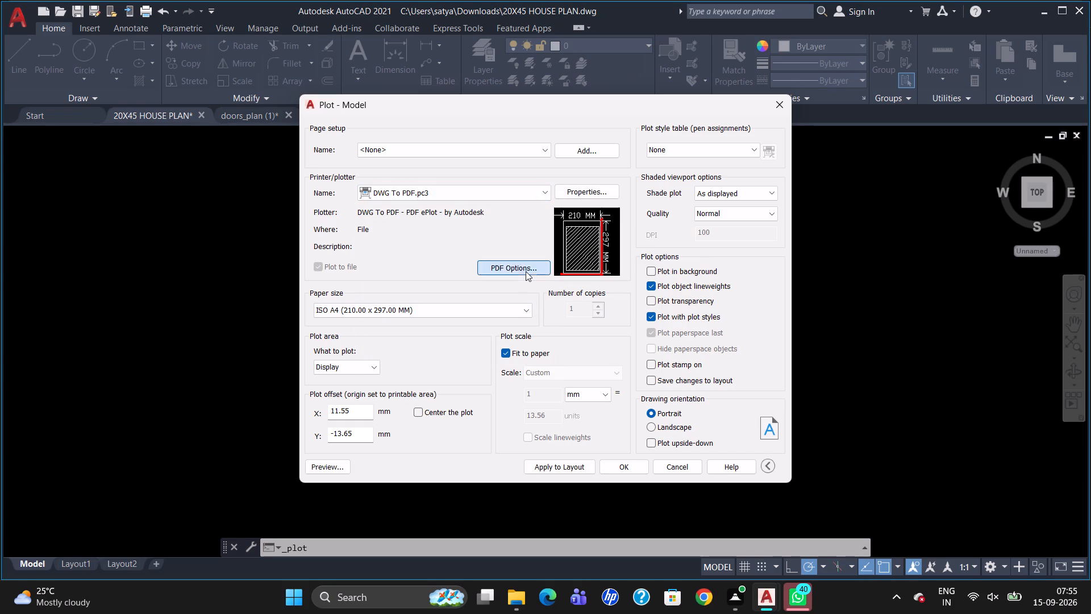
pyautogui.click(542, 236)
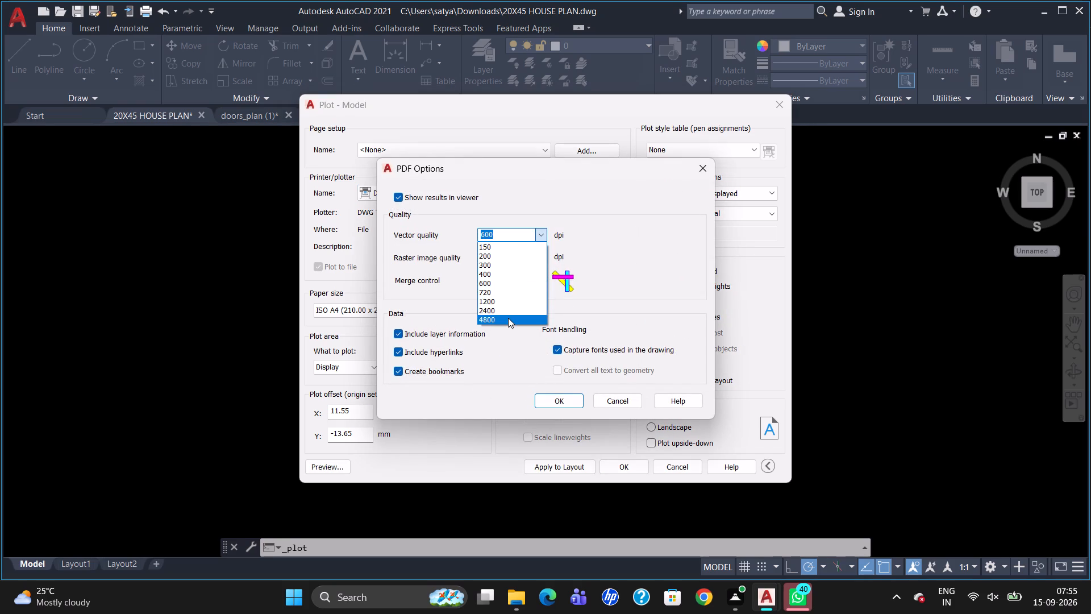
pyautogui.click(507, 318)
pyautogui.click(543, 259)
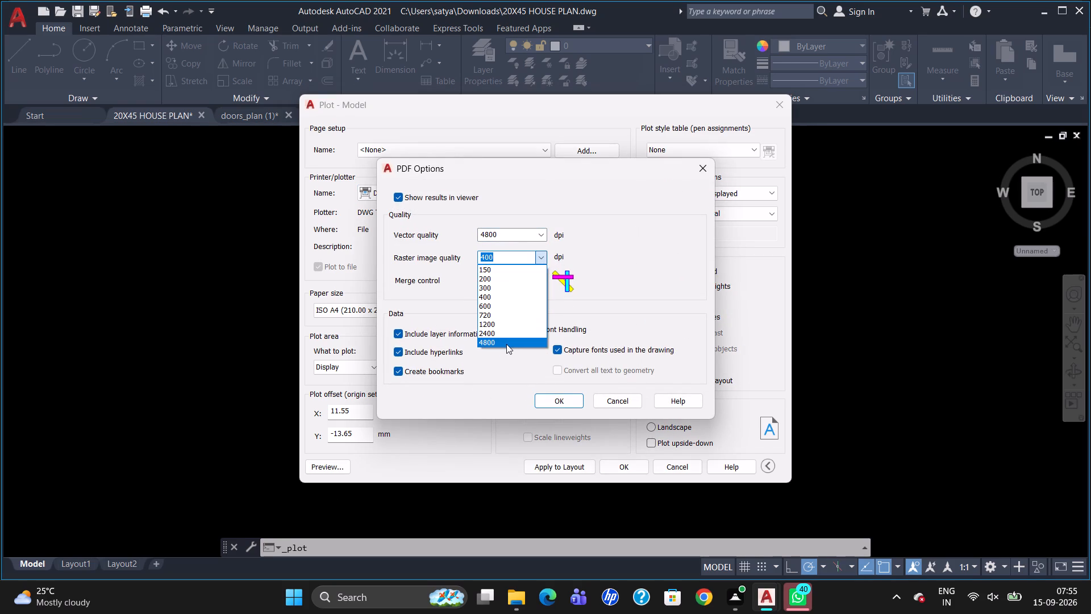
pyautogui.click(506, 344)
pyautogui.click(547, 409)
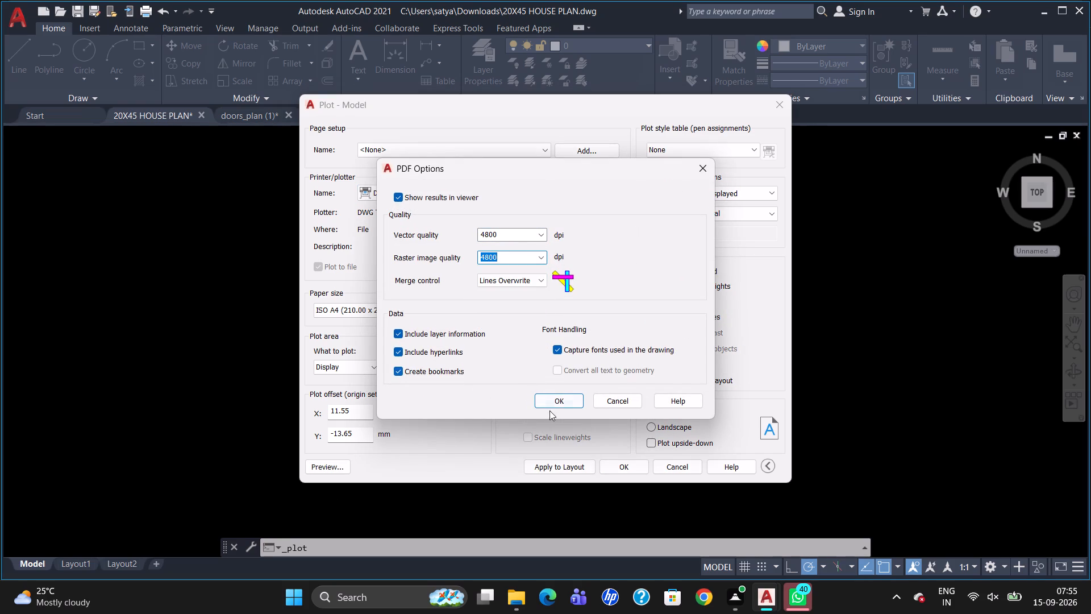
pyautogui.click(551, 405)
pyautogui.click(526, 339)
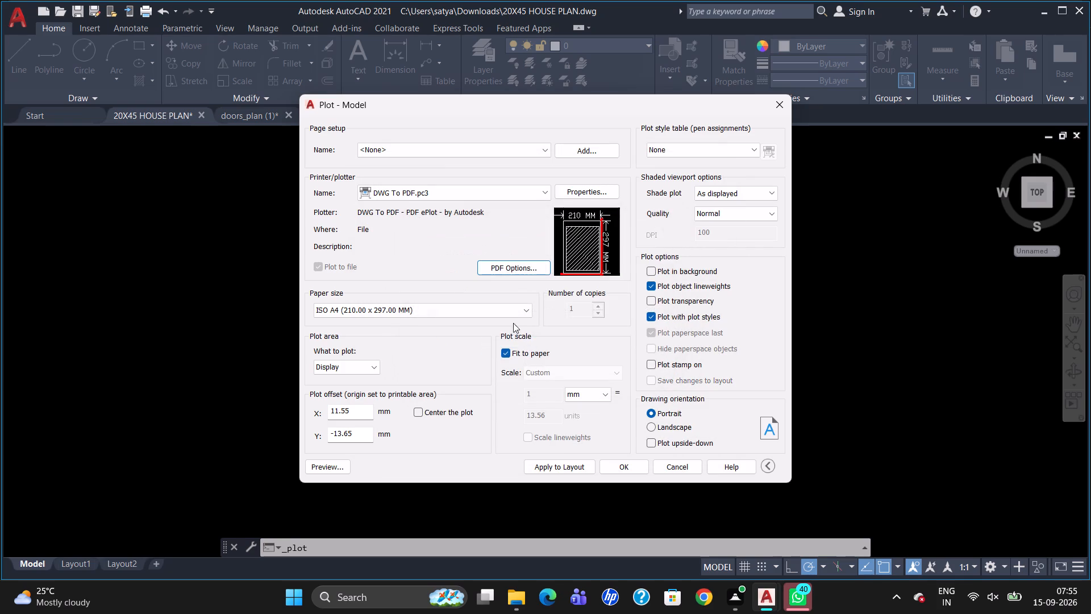
# Set the plot's paper size to ISO full bleed A3 (297.00 x 420.00 MM) and centre the plot.
pyautogui.click(511, 306)
pyautogui.scroll(16, 435, 419)
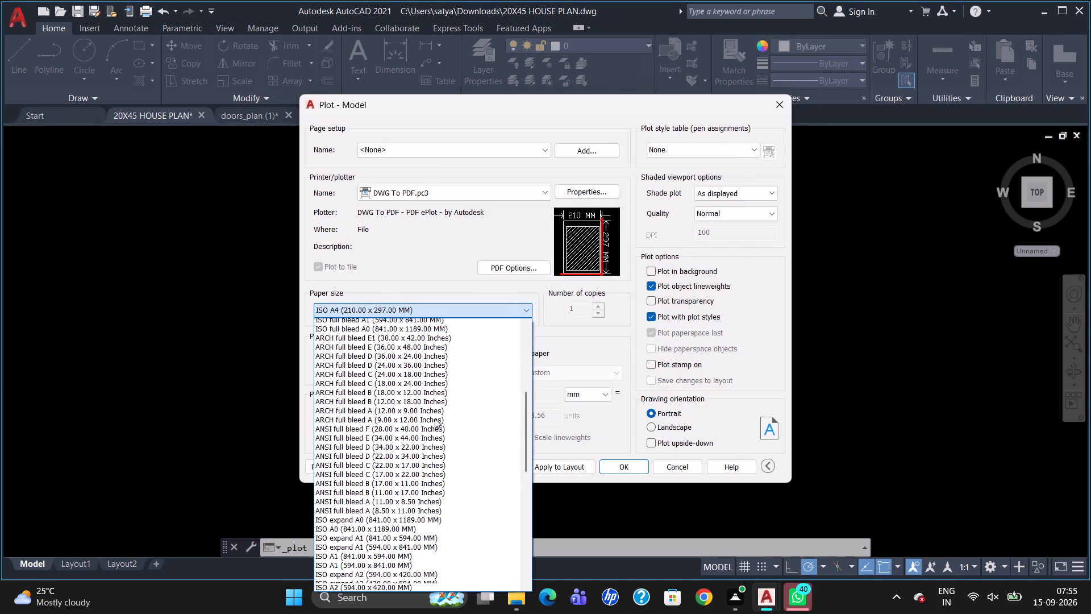
pyautogui.scroll(9, 435, 418)
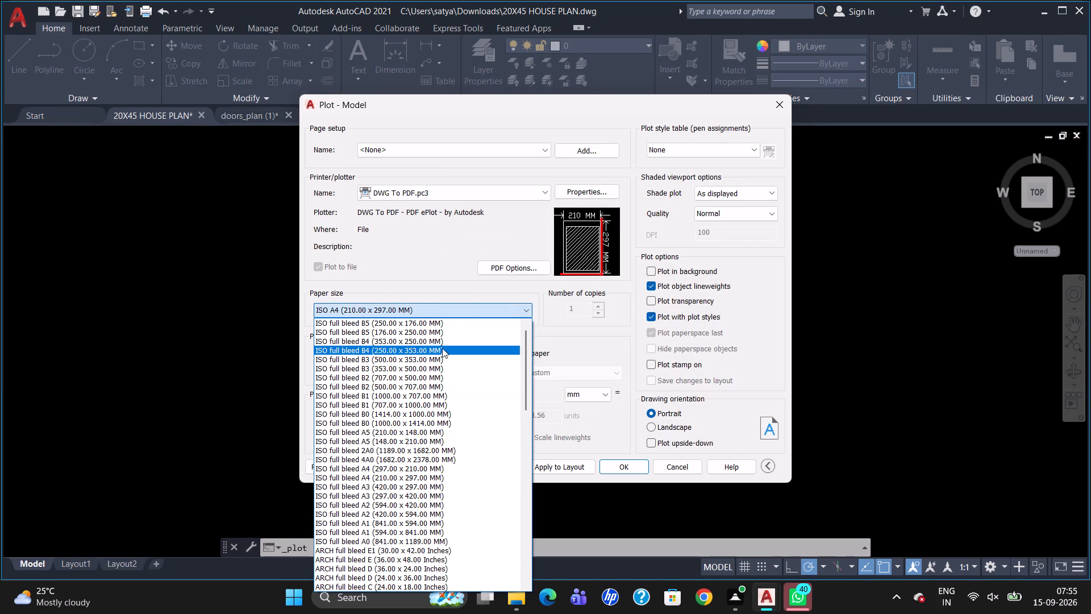
pyautogui.click(459, 496)
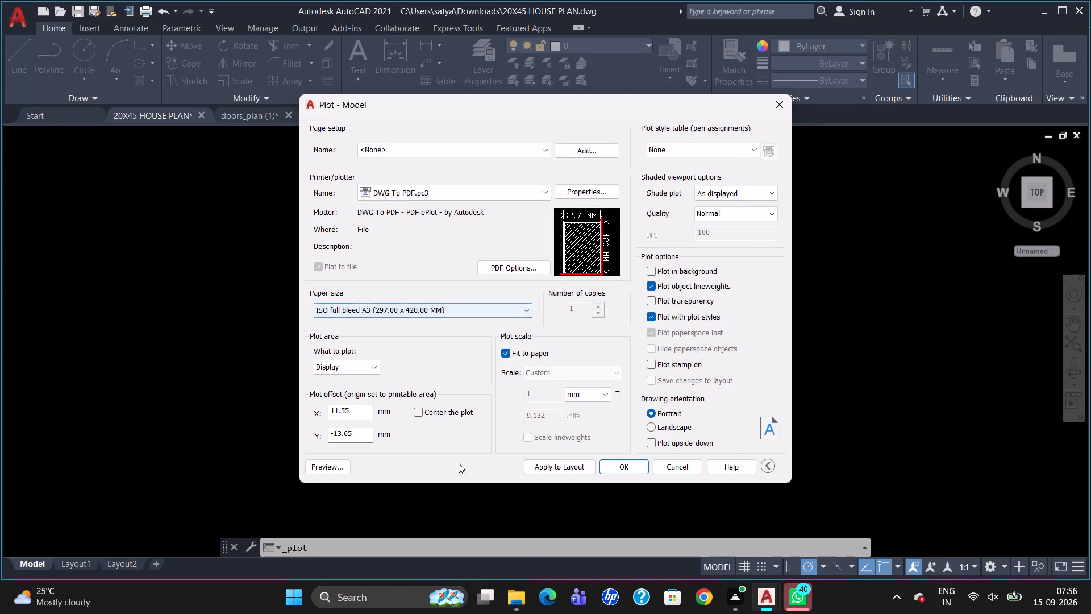
pyautogui.click(420, 412)
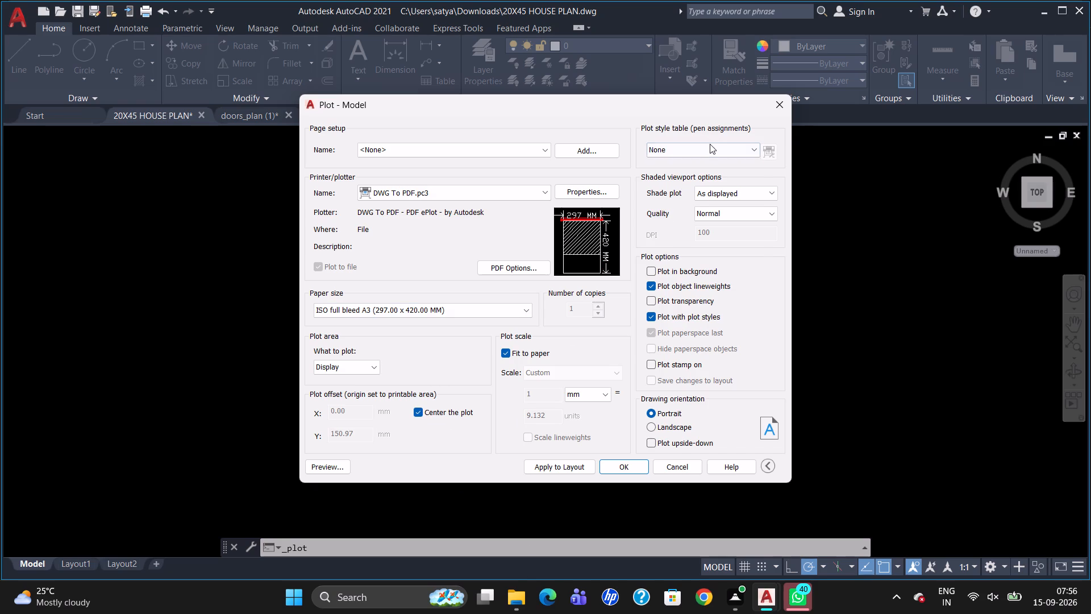
# Assign the acad.ctb plot style table to all layouts and set the shaded viewport quality to Maximum.
pyautogui.click(710, 144)
pyautogui.click(697, 176)
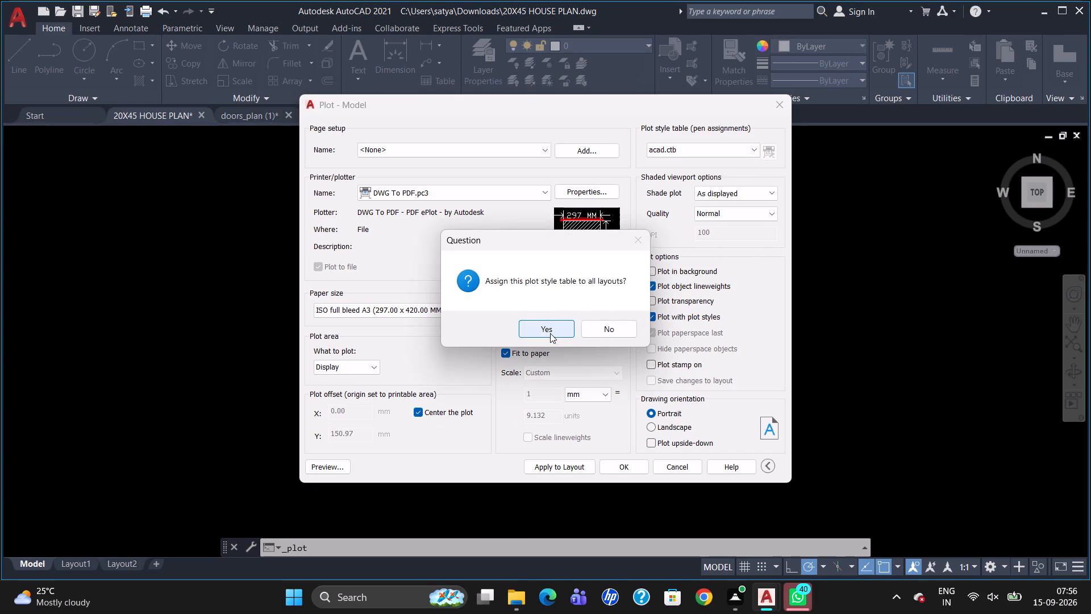
pyautogui.click(550, 333)
pyautogui.click(739, 214)
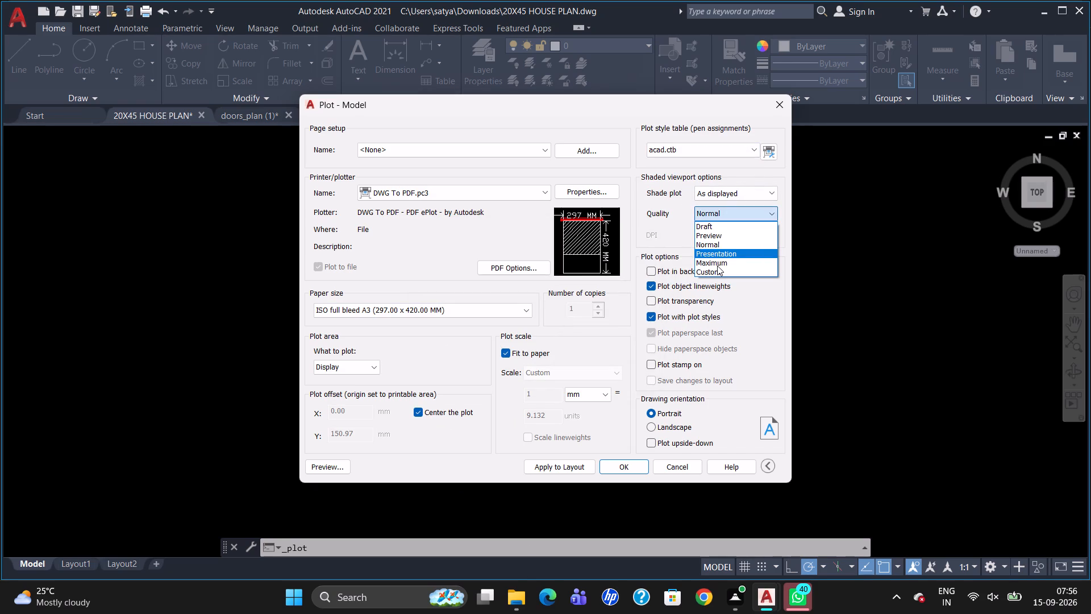
pyautogui.click(717, 263)
# Set the plot area to a window enclosing the whole ground floor plan with its dimensions and title.
pyautogui.click(376, 368)
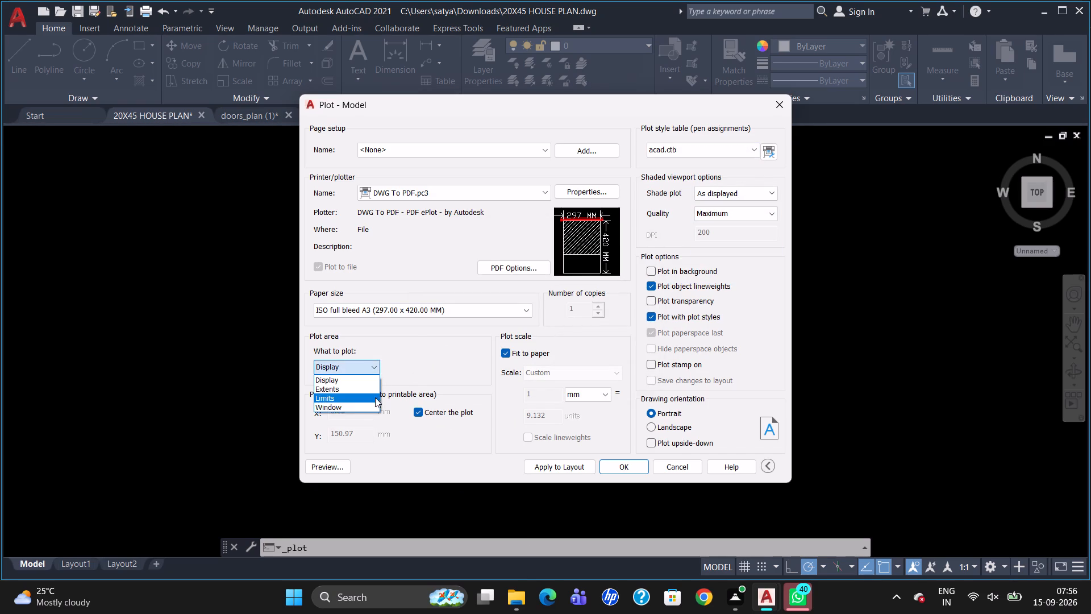
pyautogui.click(359, 407)
pyautogui.moveTo(539, 143); pyautogui.dragTo(792, 467)
pyautogui.click(793, 466)
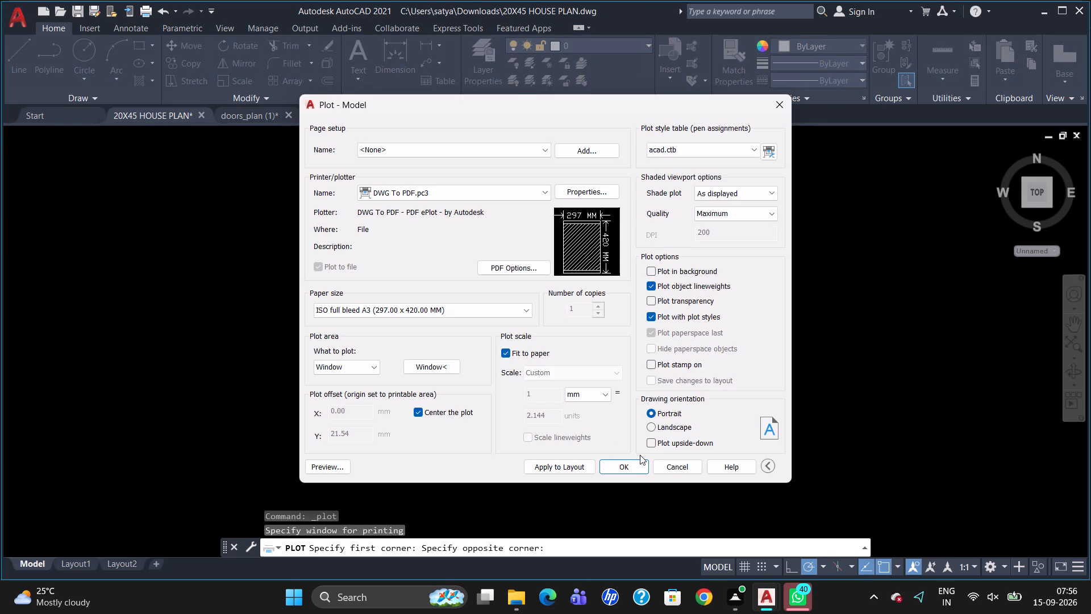
# Plot the sheet to the Documents folder as 20X45 HOUSE PLAN-Model.pdf and close the PDF viewer.
pyautogui.click(632, 469)
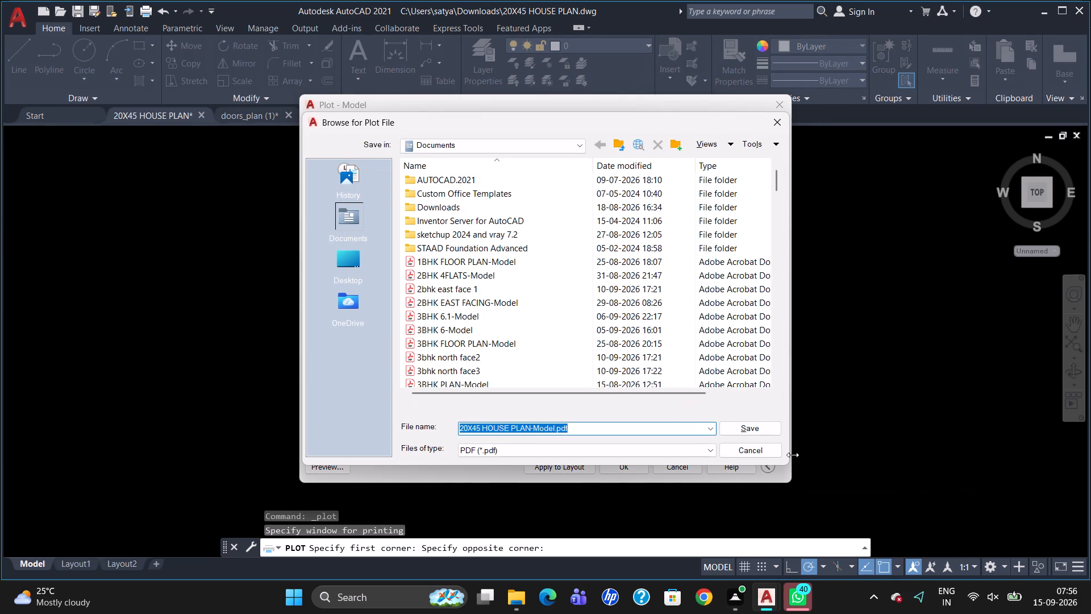
pyautogui.click(766, 431)
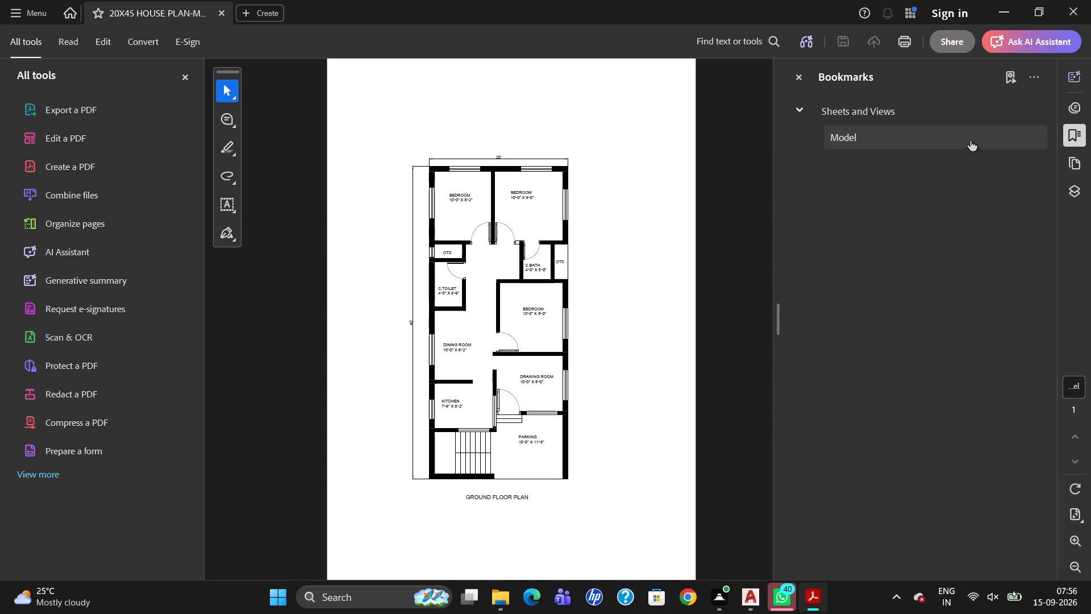
pyautogui.click(1074, 14)
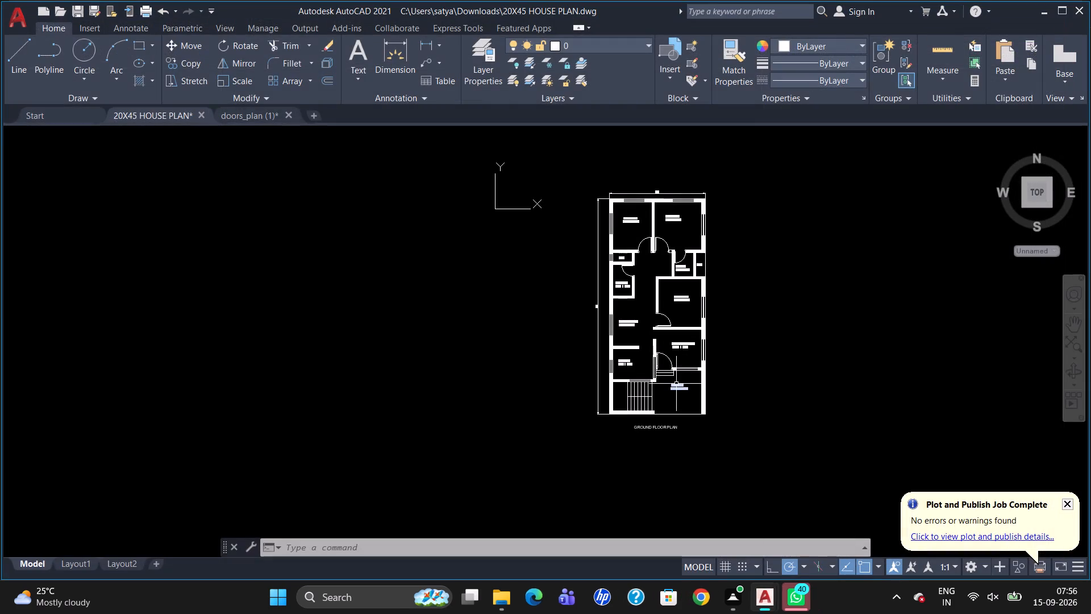